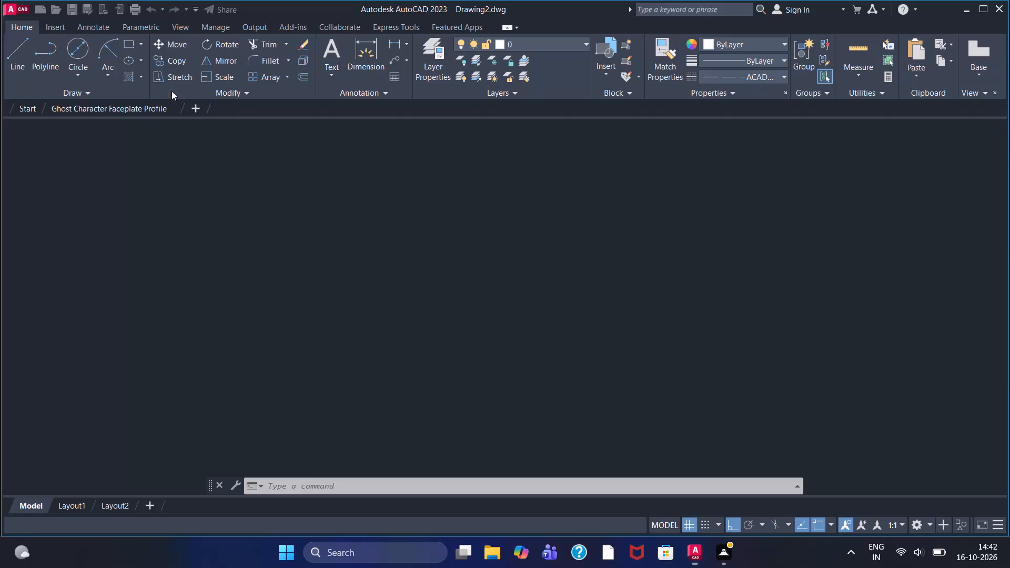
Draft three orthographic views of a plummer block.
Draw an 80-unit horizontal line with Ortho on as the bottom edge of the base.
click(172, 109)
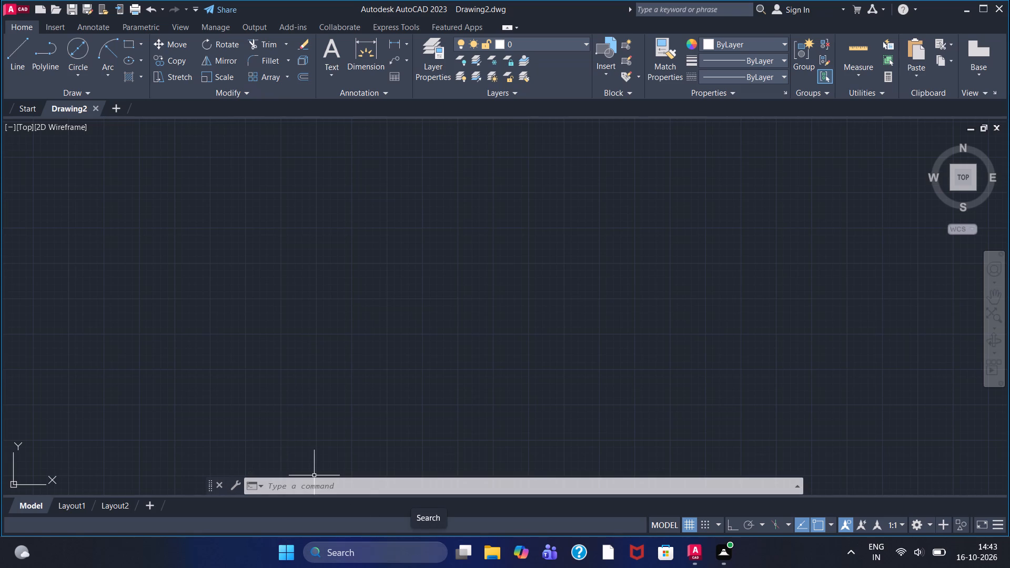
click(23, 62)
click(225, 379)
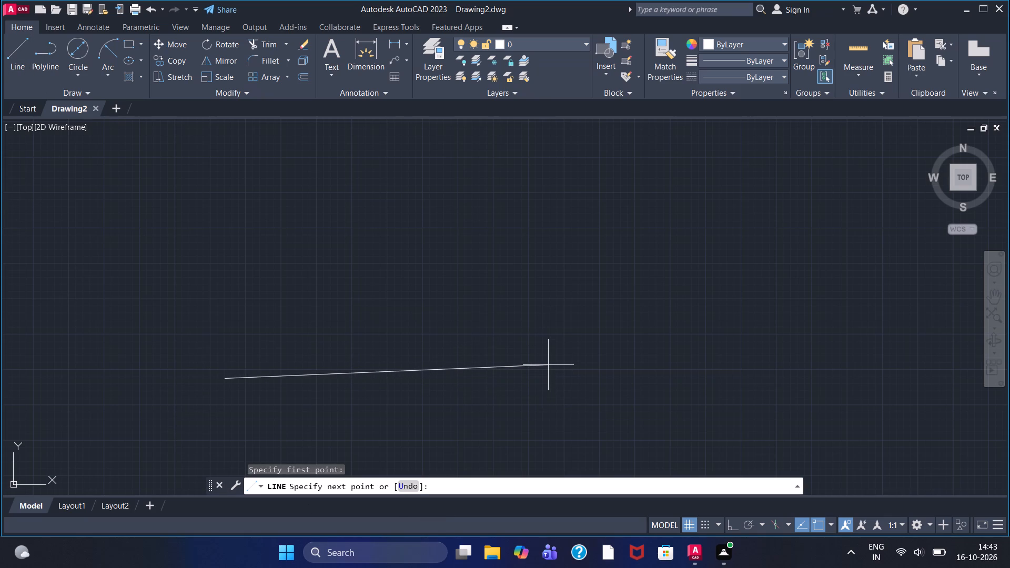
key(F8)
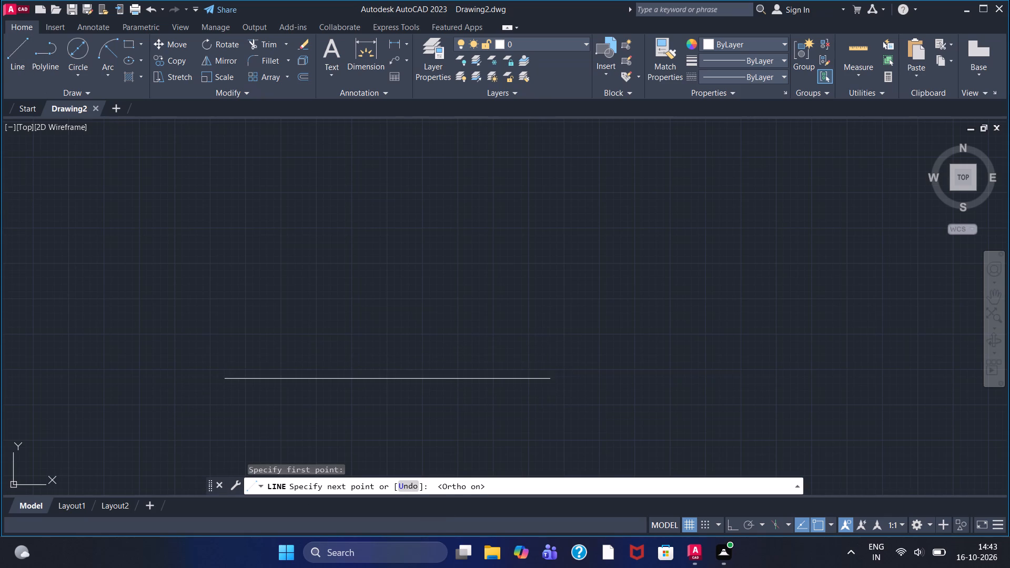
text(80)
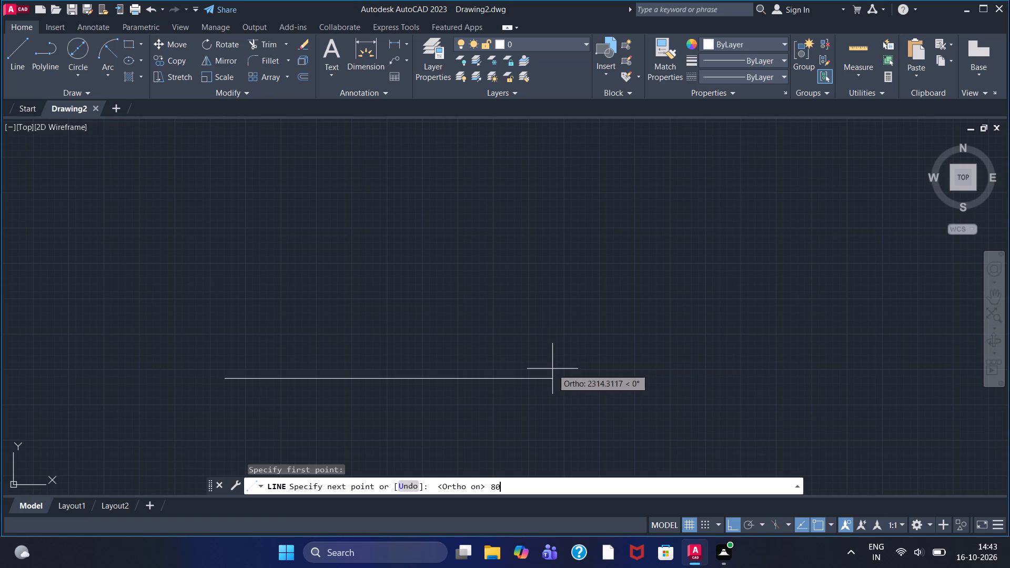
key(Return)
Continue the line 10 units up, 80 units back left and 10 units down to complete the base rectangle.
scroll(261, 332, up, 2)
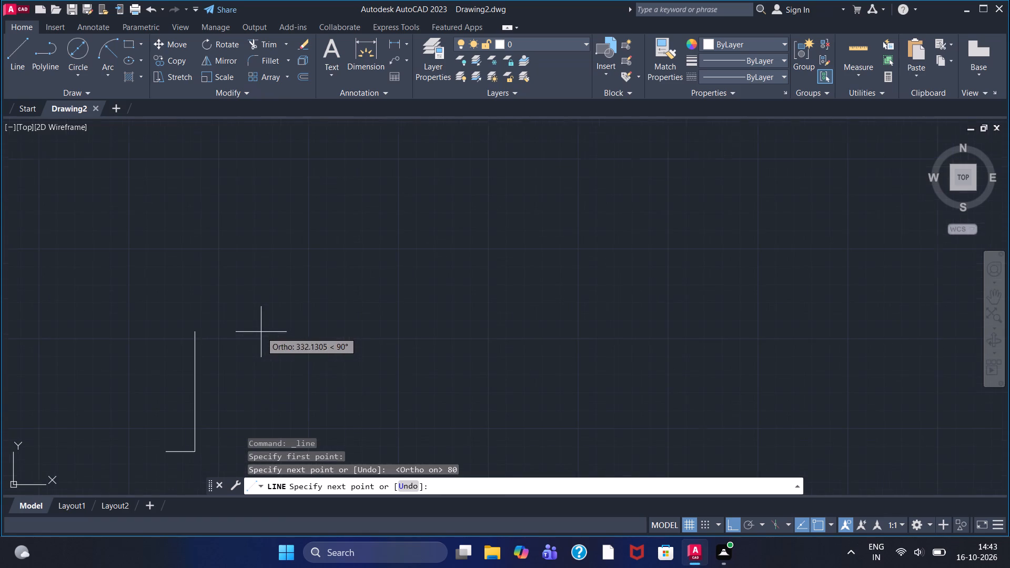
scroll(228, 350, up, 1)
middle_drag(228, 349, 449, 250)
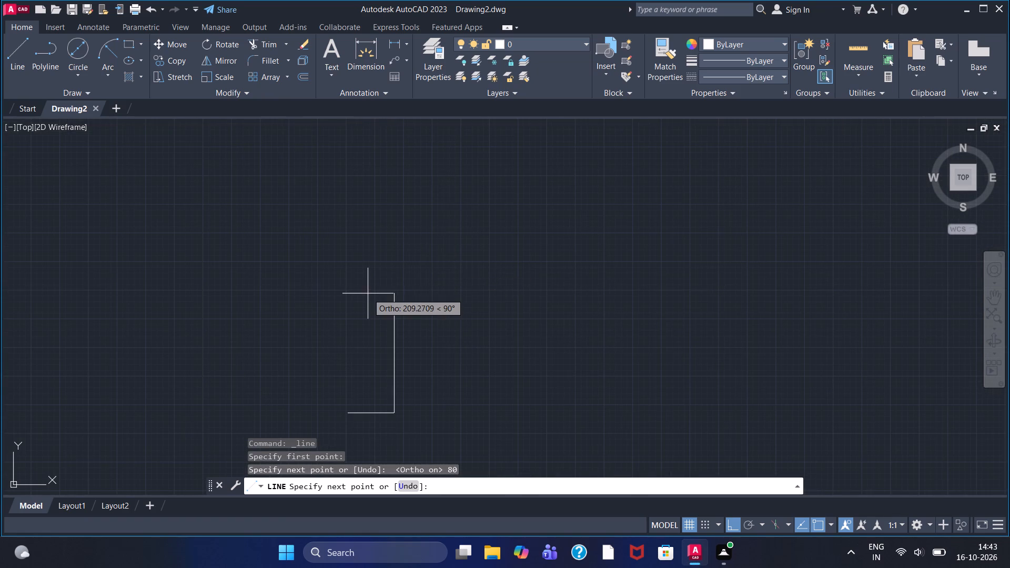
scroll(368, 293, up, 3)
middle_drag(368, 285, 389, 131)
scroll(389, 131, down, 1)
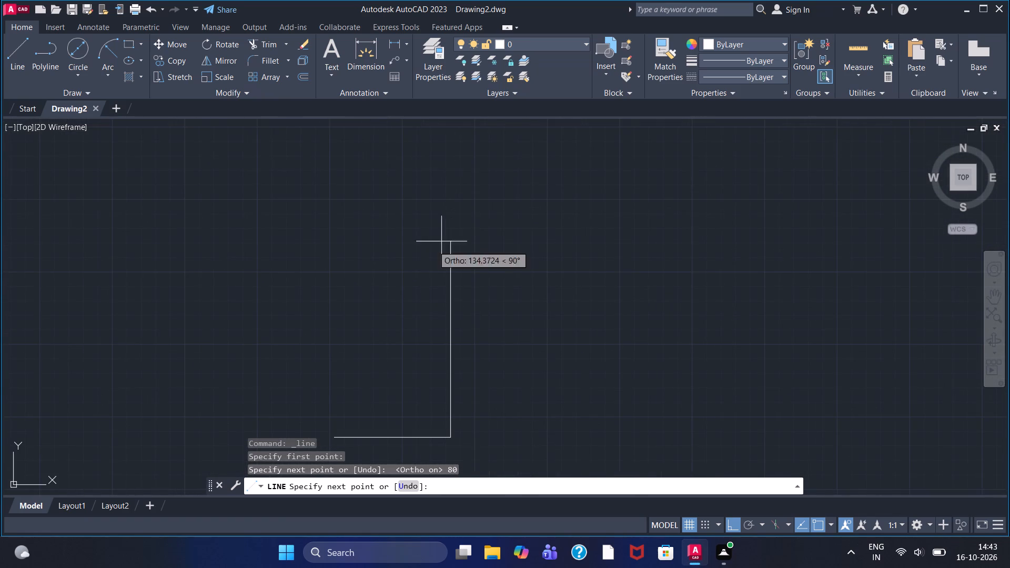
scroll(324, 270, up, 1)
middle_drag(325, 259, 371, 85)
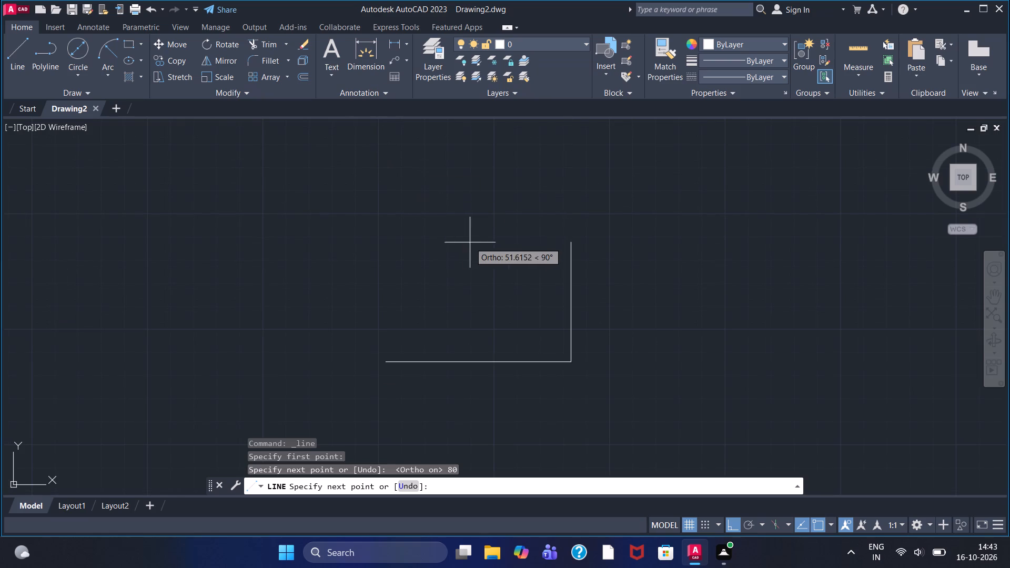
scroll(440, 235, up, 1)
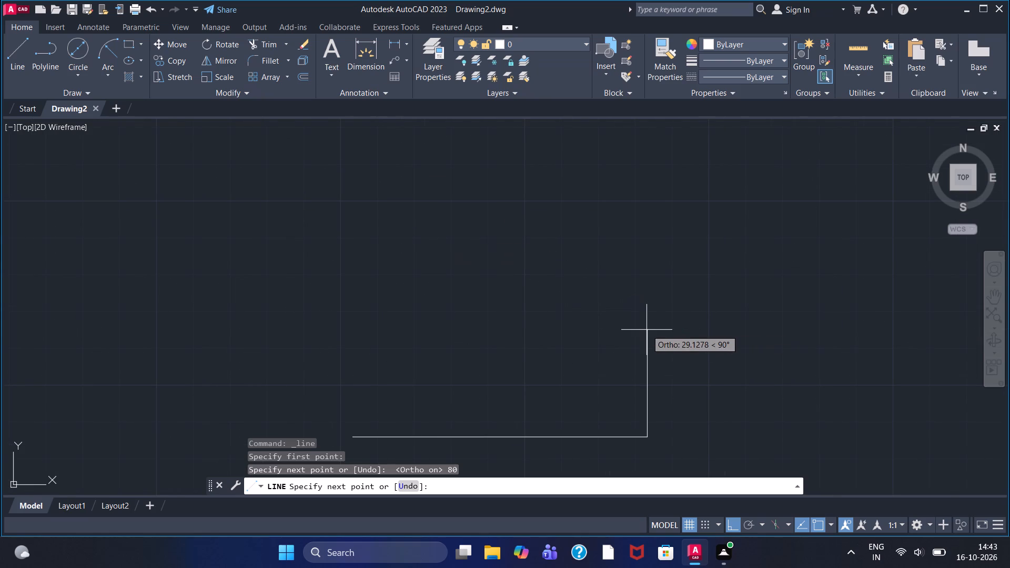
text(10)
key(Return)
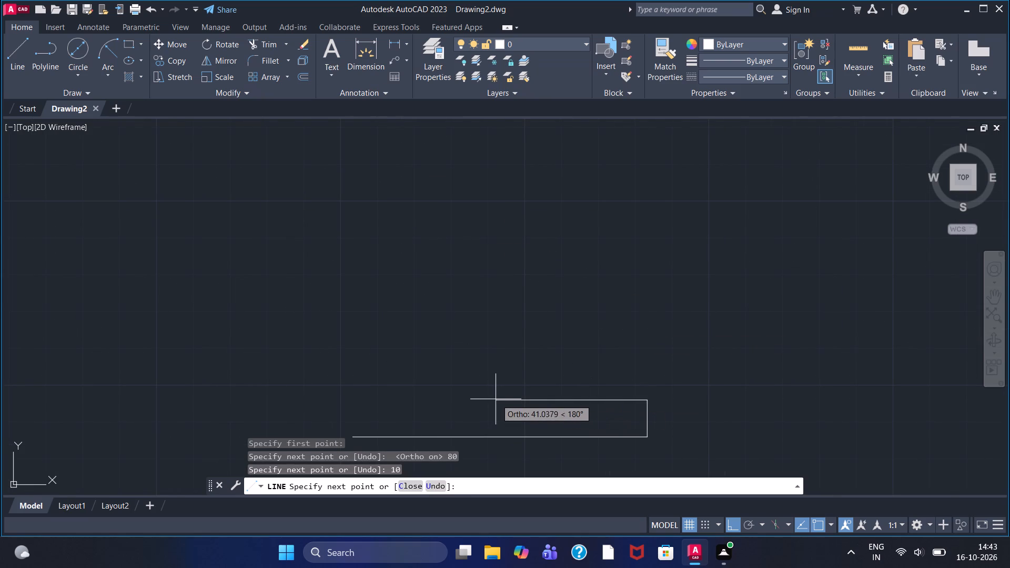
key(8)
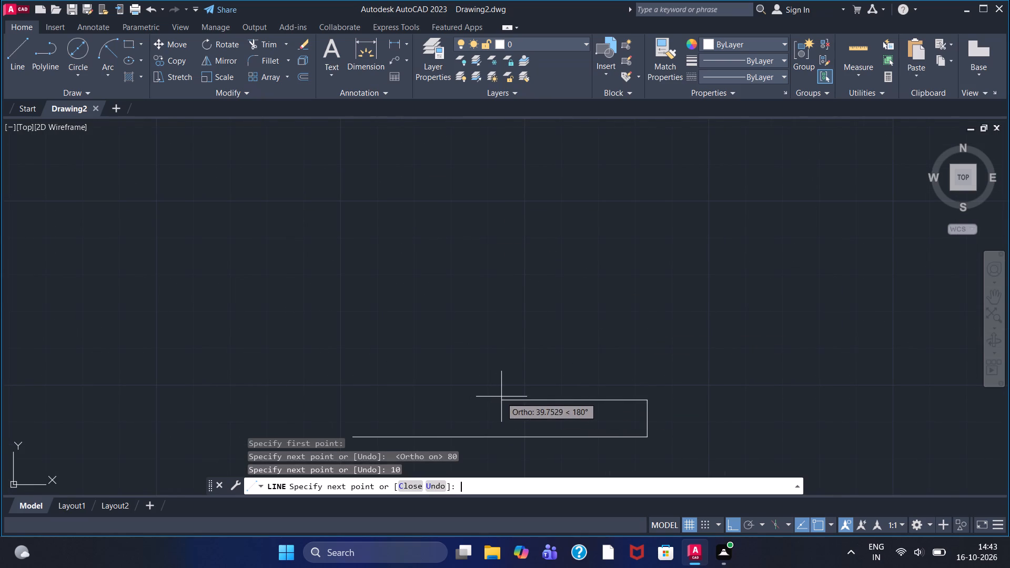
key(0)
key(Return)
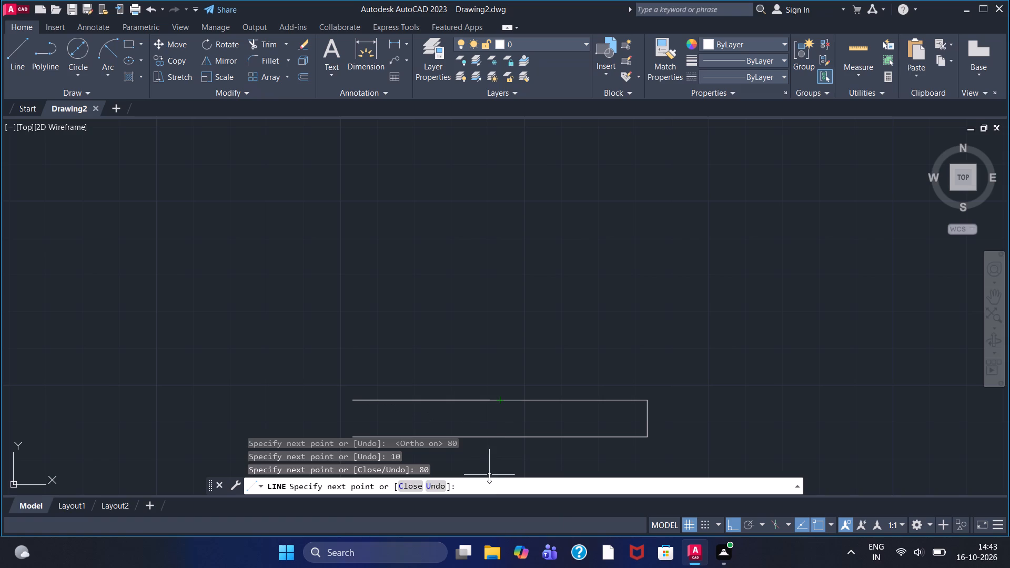
text(10)
key(Return)
right_click(351, 323)
click(371, 336)
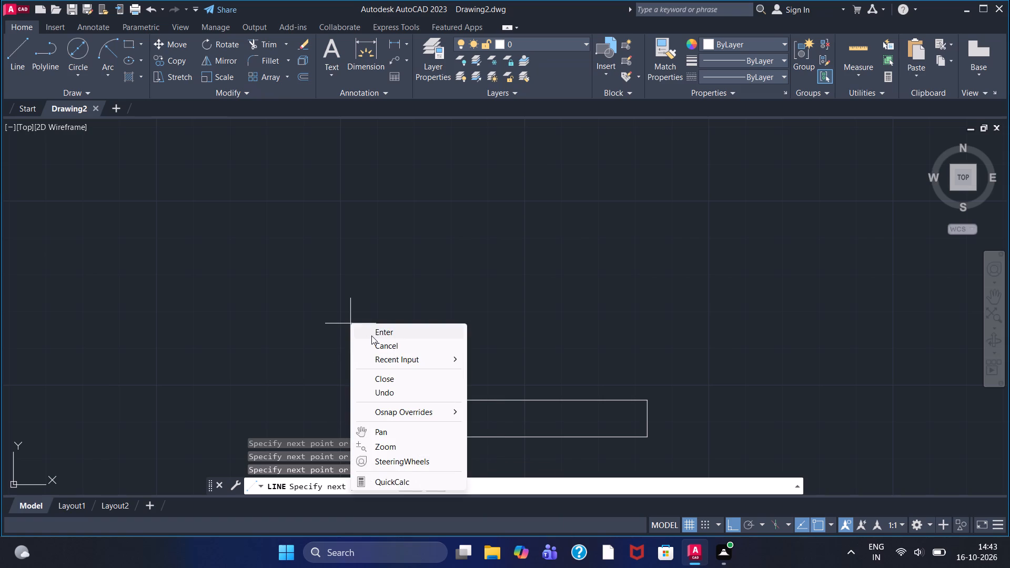
Draw the left upright from the base's top-left corner: 30 up, 20 right, and about 35 down past the base's top edge.
middle_drag(398, 347, 340, 251)
scroll(340, 251, up, 1)
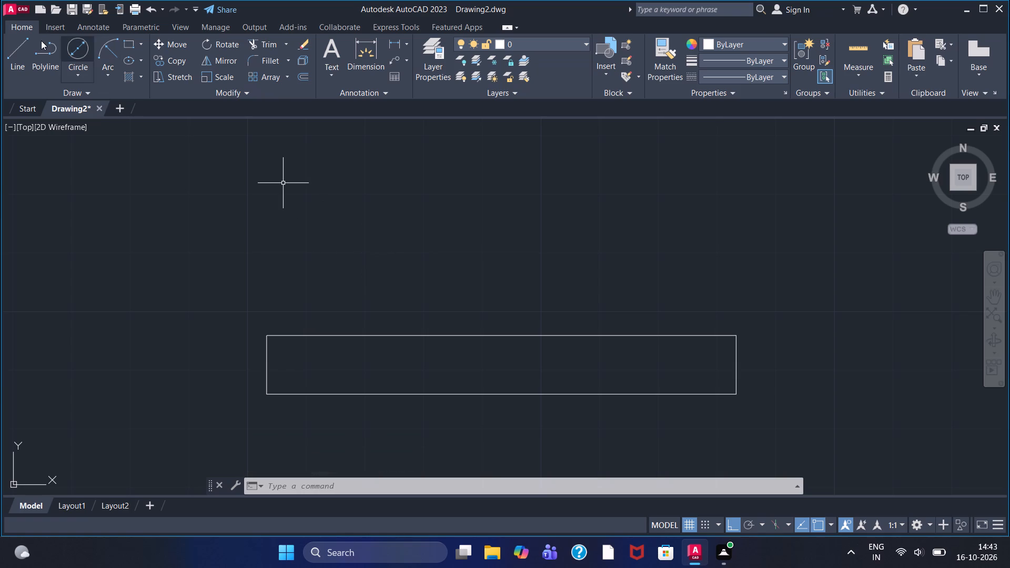
click(23, 46)
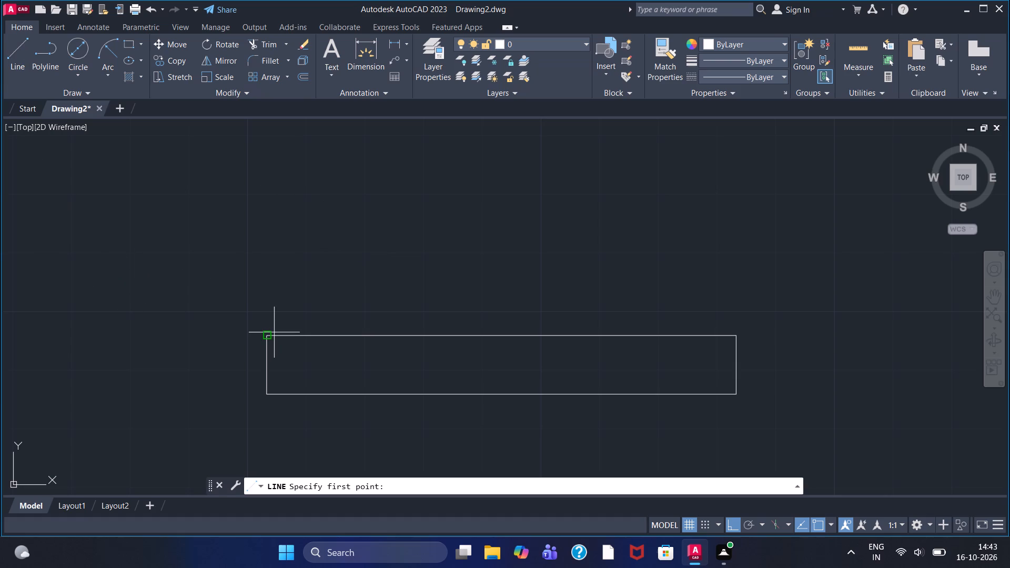
click(270, 334)
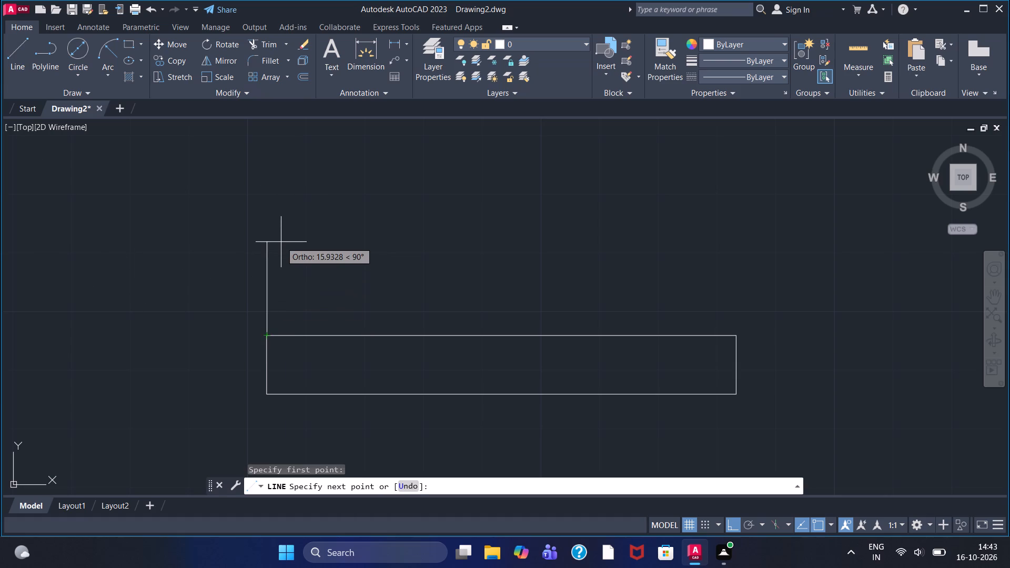
text(30)
key(Return)
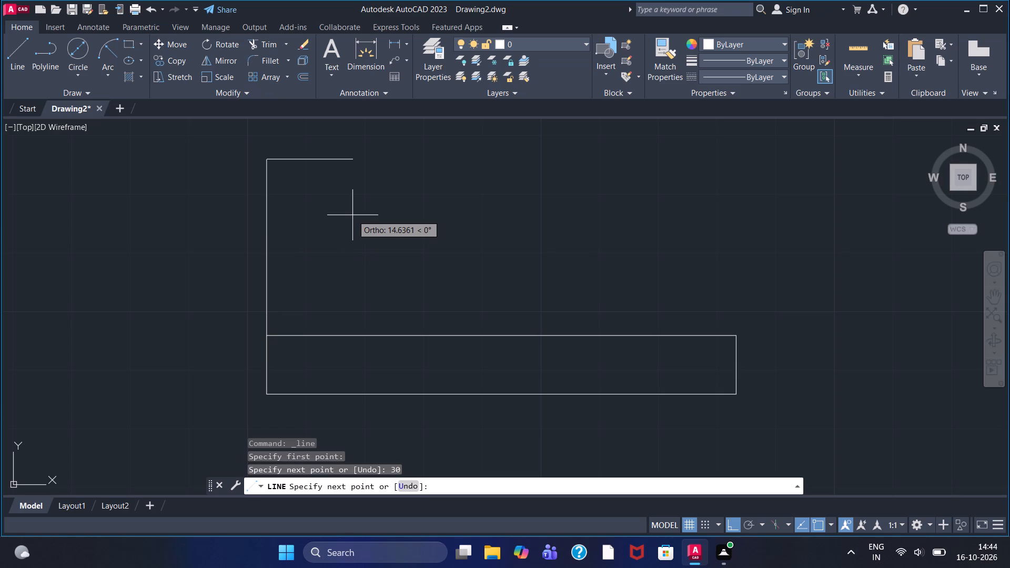
text(20)
key(Return)
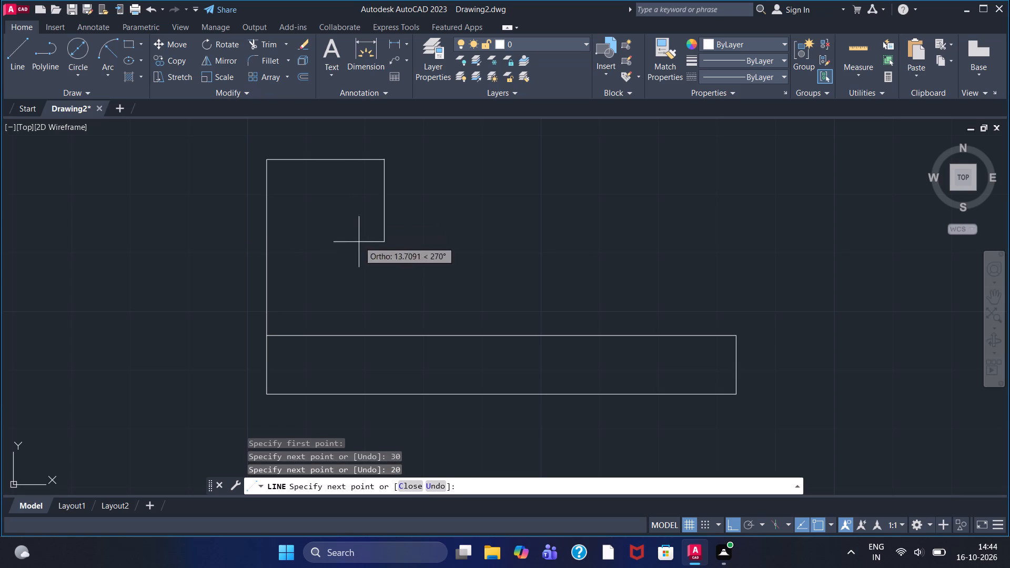
click(381, 362)
key(Escape)
Draw the right upright from the base's top-right corner: 30 up, 20 left, and down past the base's top edge.
click(15, 55)
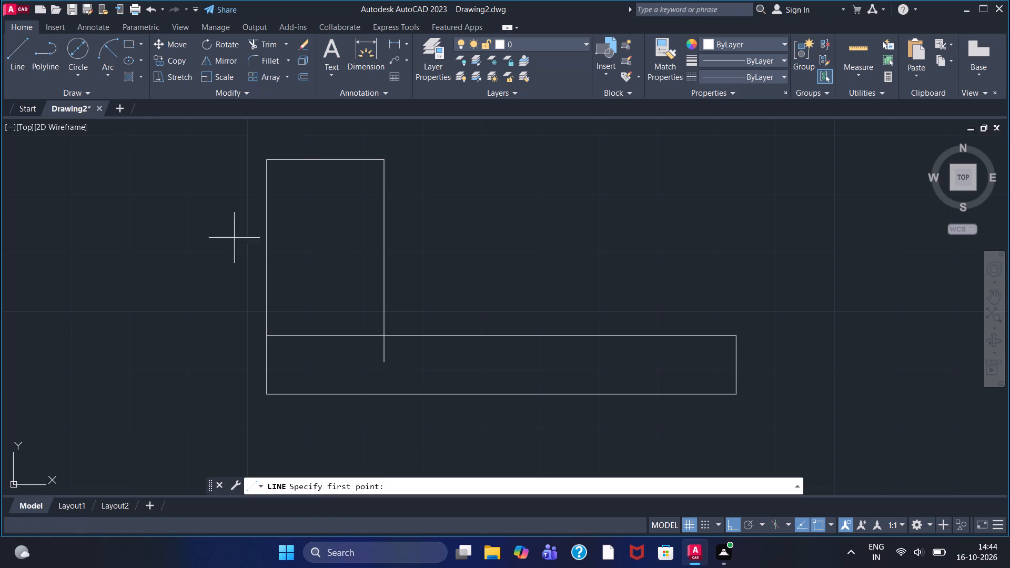
click(740, 338)
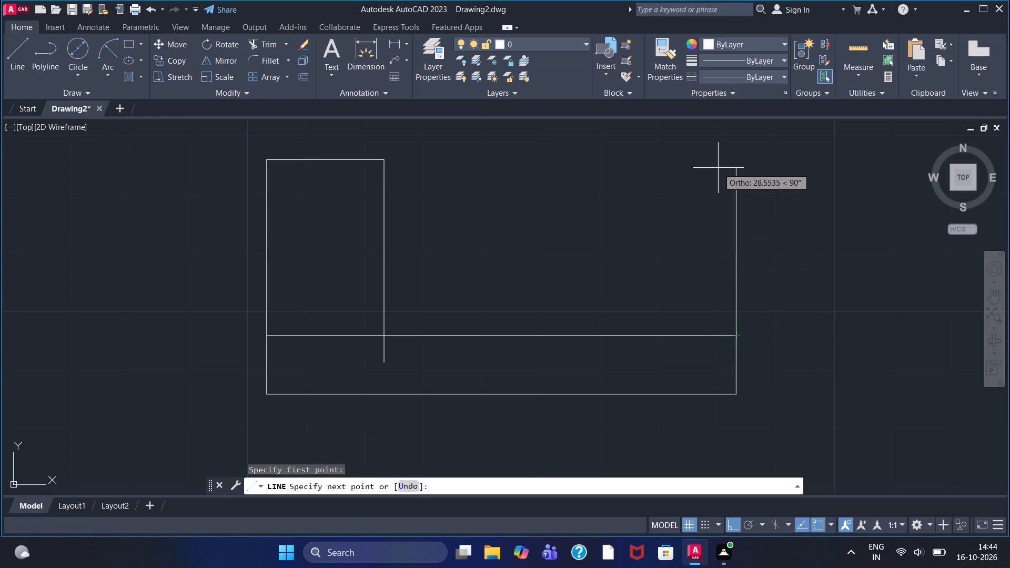
text(30)
key(Return)
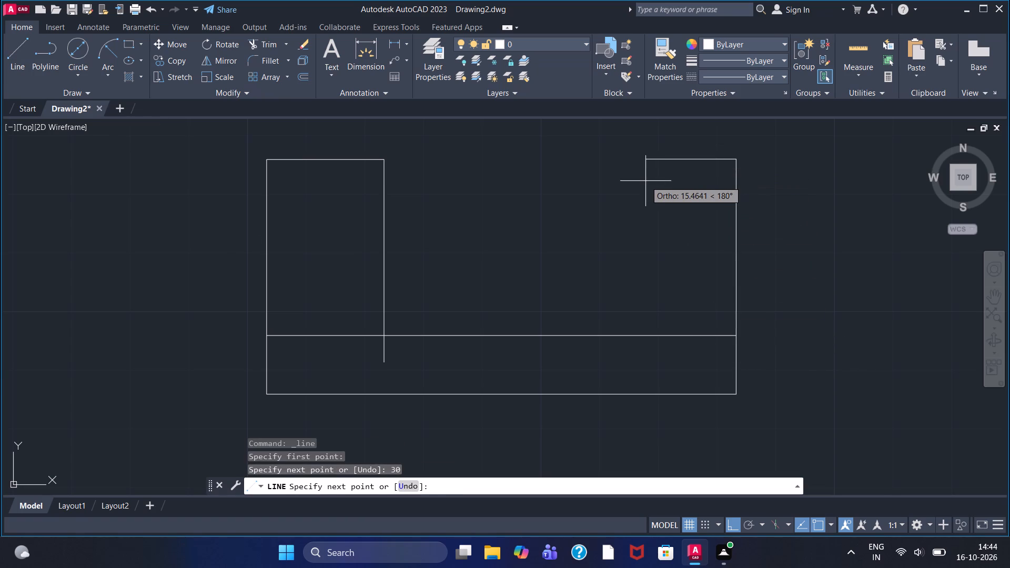
text(20)
key(Return)
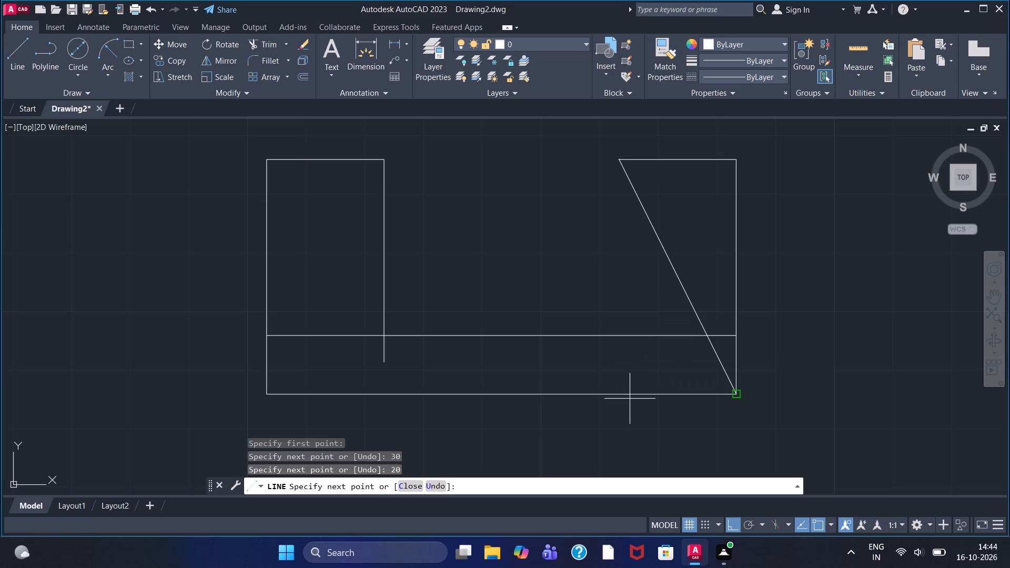
click(620, 362)
key(Escape)
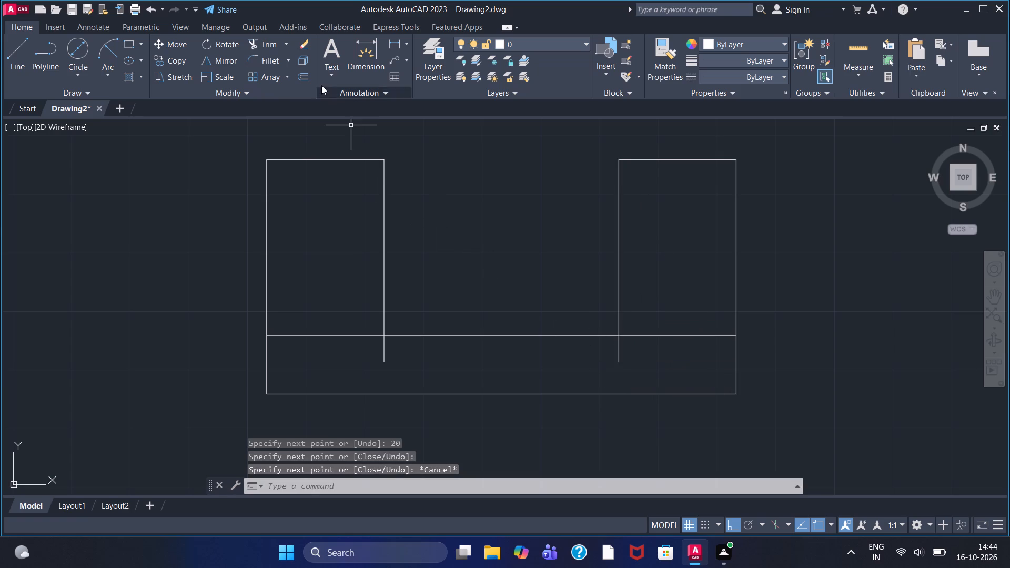
Trim the ends of both uprights' inner lines that extend below the base's top edge.
click(259, 45)
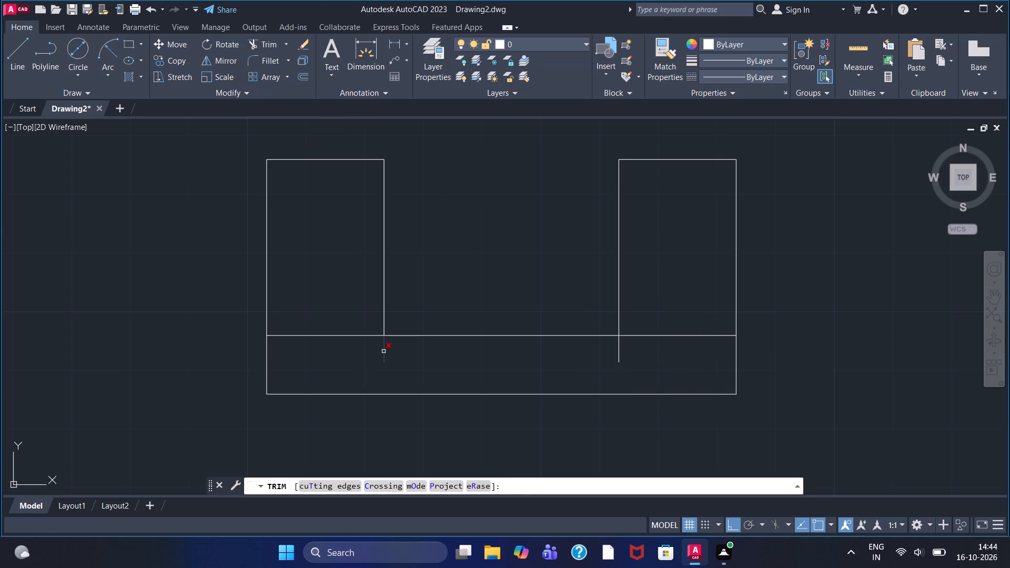
click(383, 351)
click(619, 349)
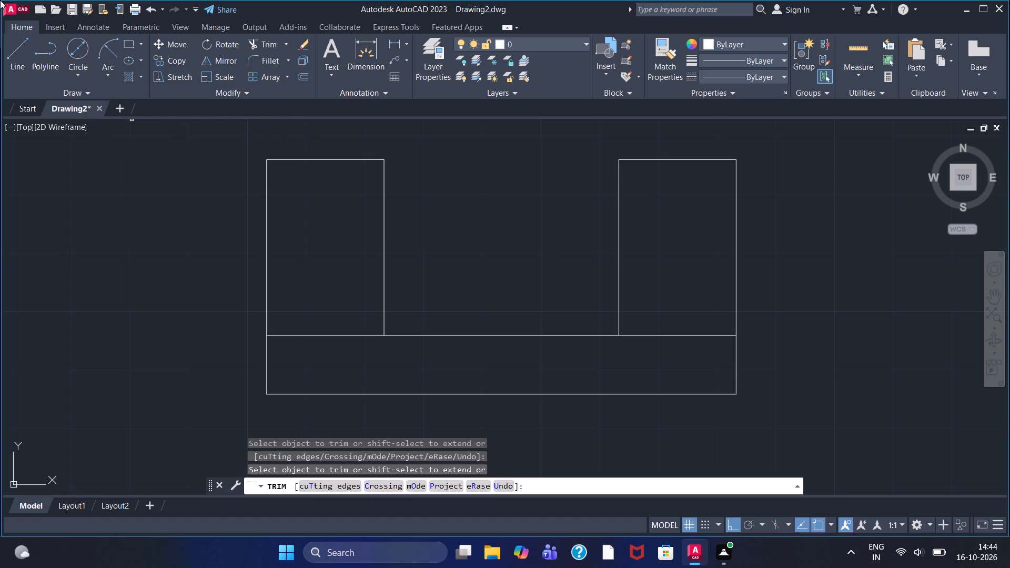
drag(7, 52, 22, 84)
key(Escape)
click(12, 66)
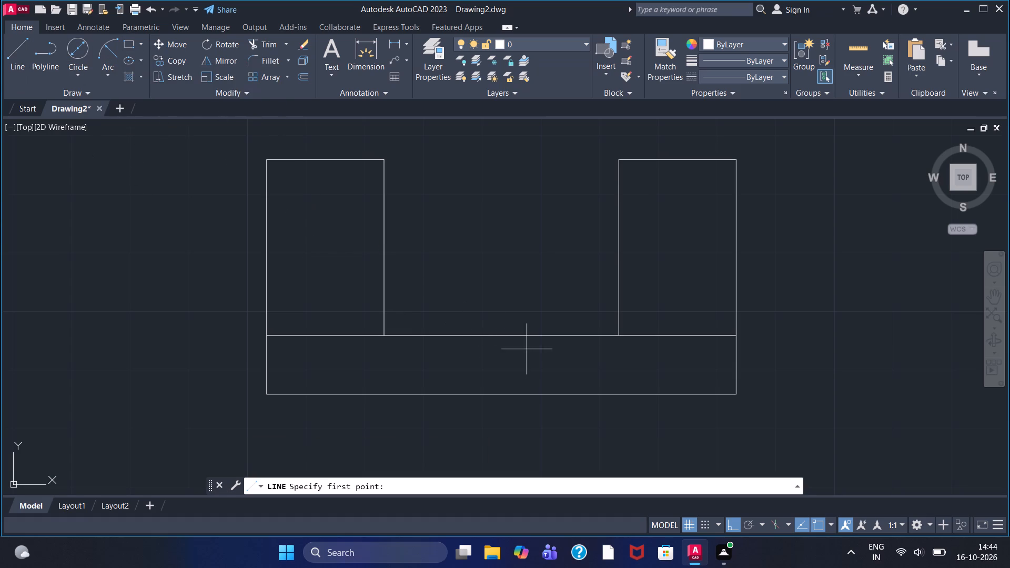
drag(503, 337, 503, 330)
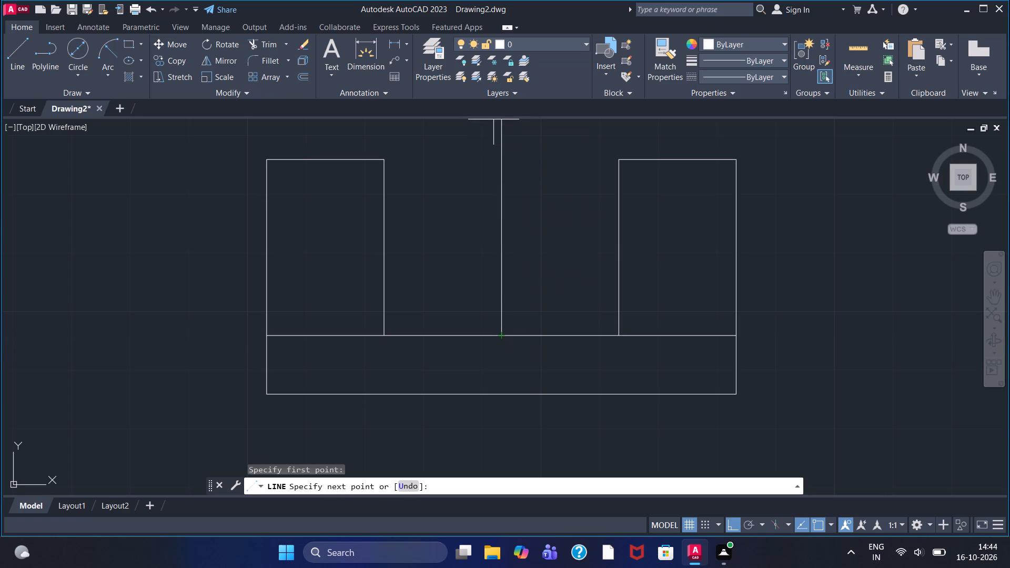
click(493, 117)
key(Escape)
Draw a vertical centre line about 41 units long upward from the midpoint of the base's top edge.
click(19, 39)
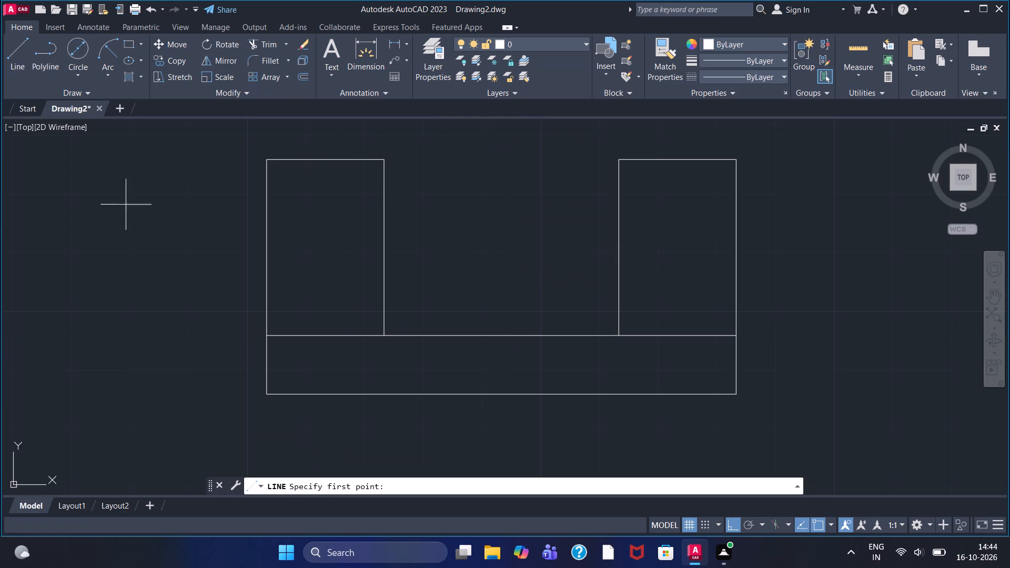
scroll(437, 244, up, 2)
scroll(431, 234, down, 3)
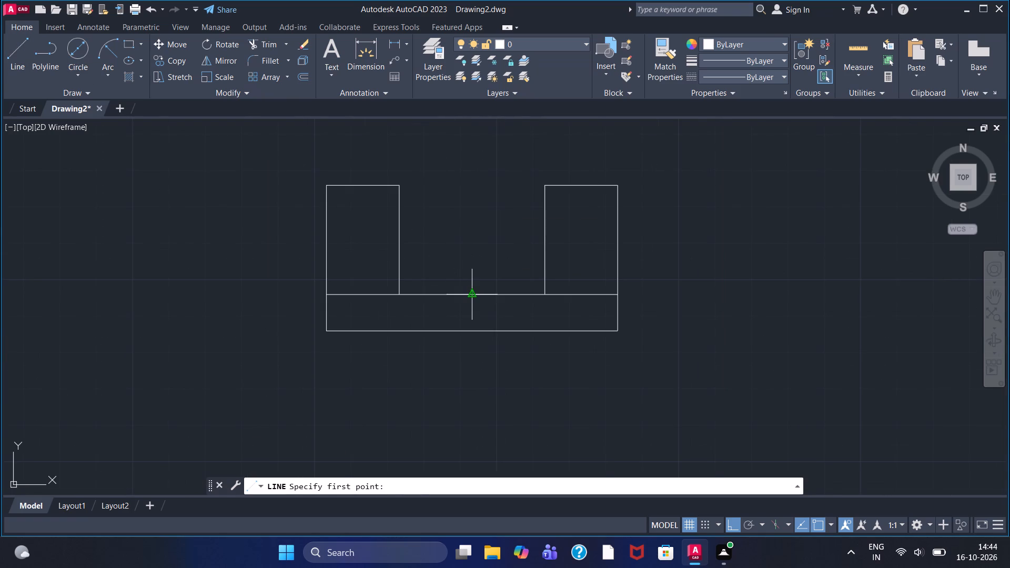
click(469, 298)
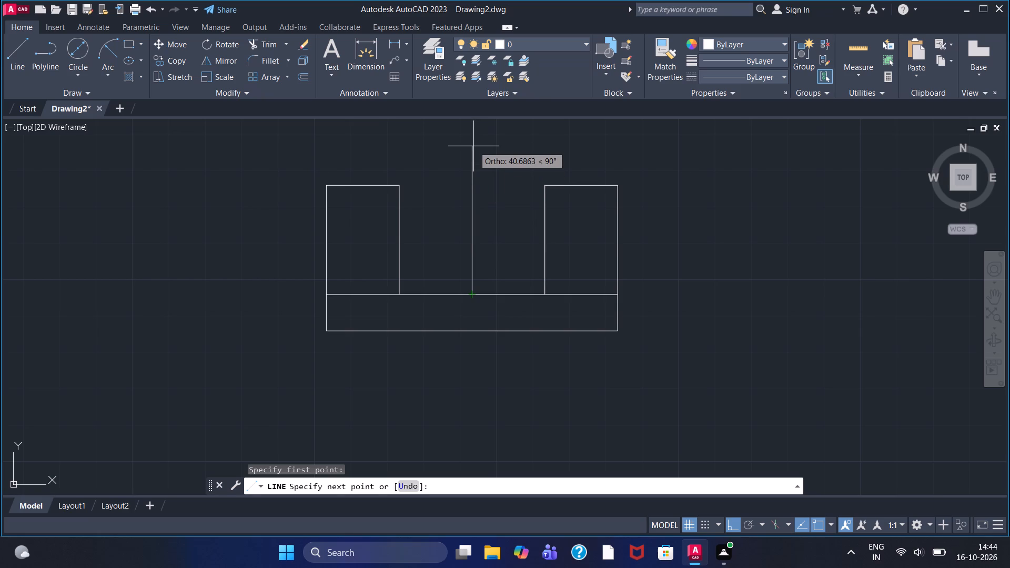
double_click(473, 146)
key(Escape)
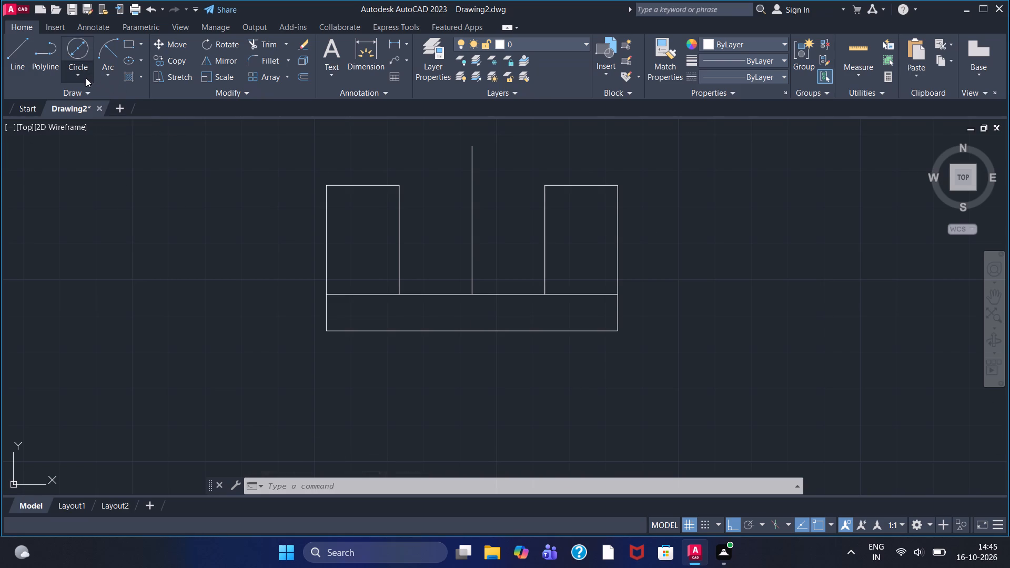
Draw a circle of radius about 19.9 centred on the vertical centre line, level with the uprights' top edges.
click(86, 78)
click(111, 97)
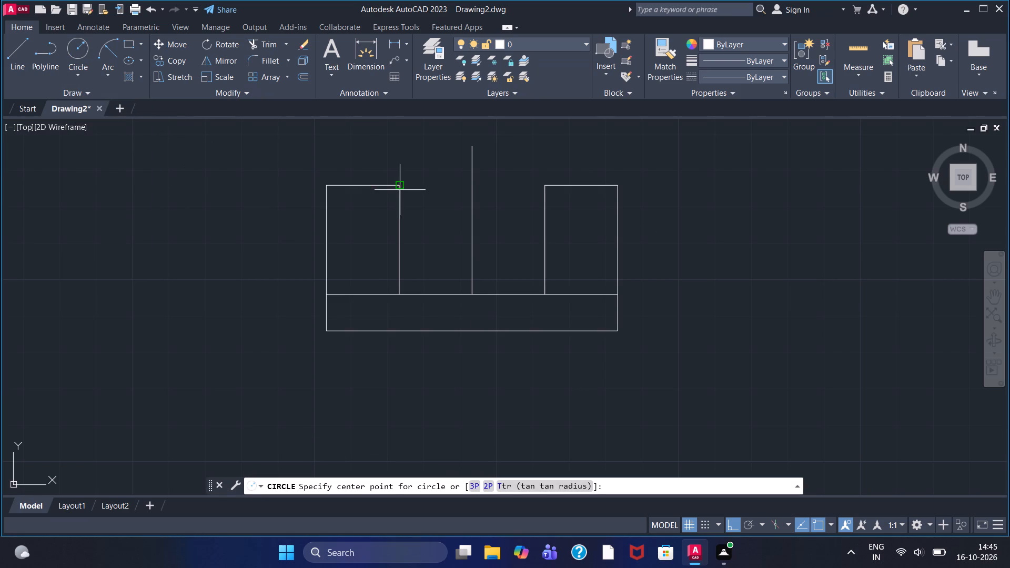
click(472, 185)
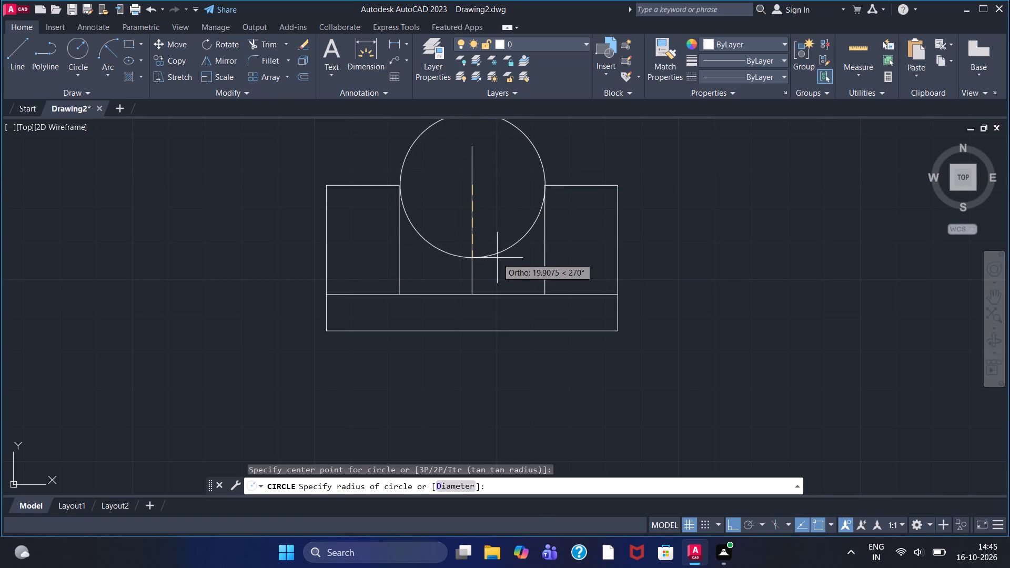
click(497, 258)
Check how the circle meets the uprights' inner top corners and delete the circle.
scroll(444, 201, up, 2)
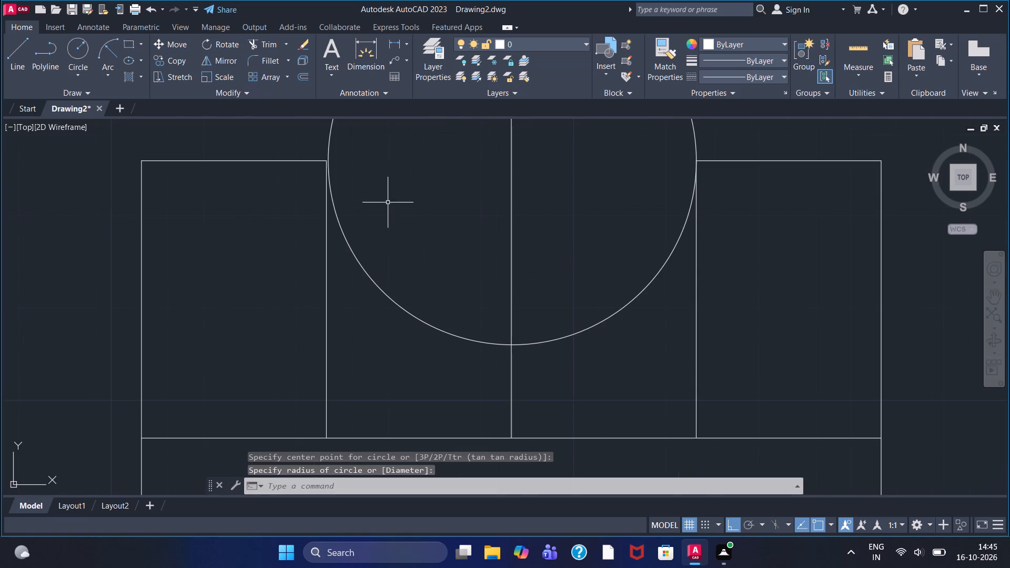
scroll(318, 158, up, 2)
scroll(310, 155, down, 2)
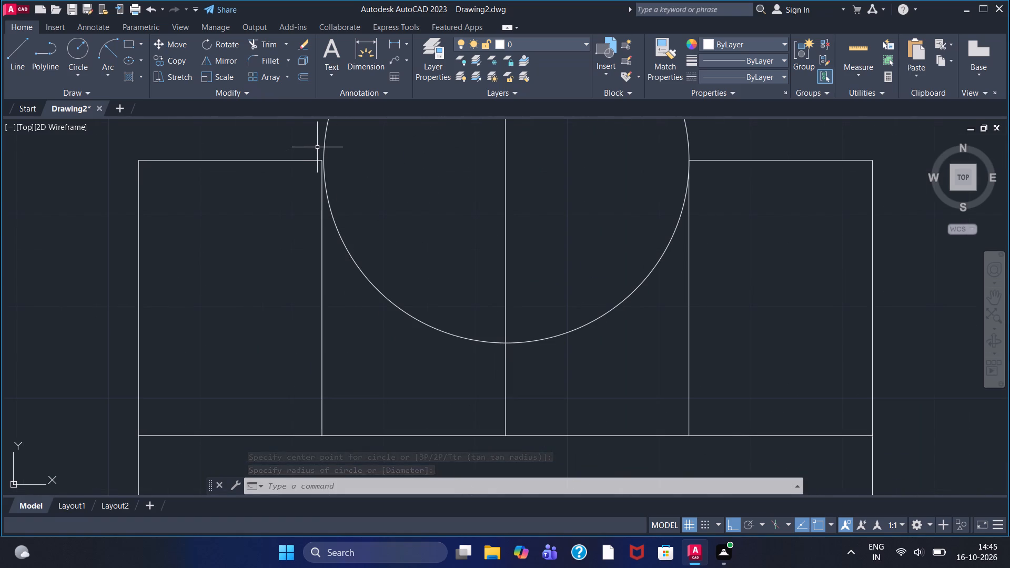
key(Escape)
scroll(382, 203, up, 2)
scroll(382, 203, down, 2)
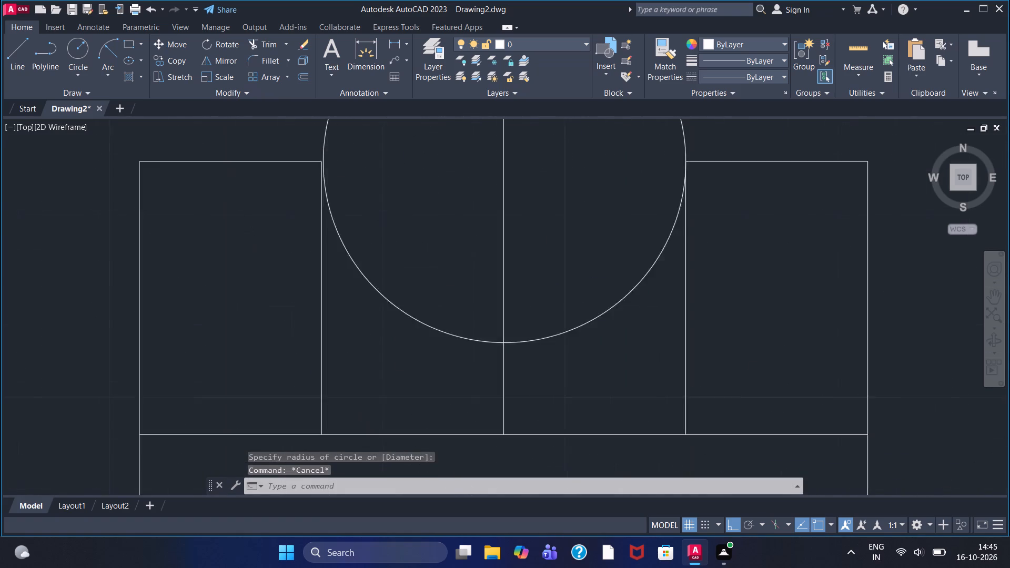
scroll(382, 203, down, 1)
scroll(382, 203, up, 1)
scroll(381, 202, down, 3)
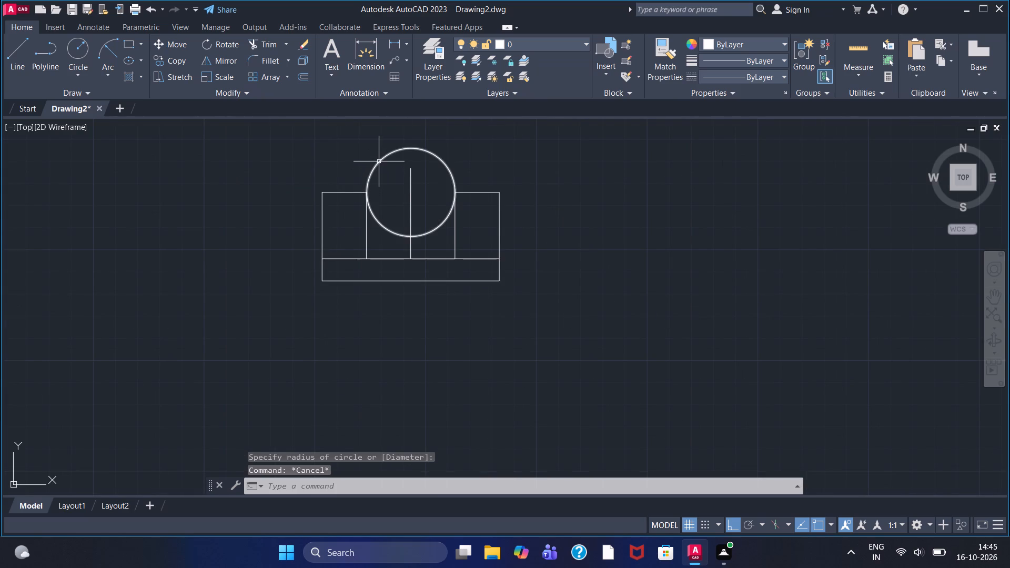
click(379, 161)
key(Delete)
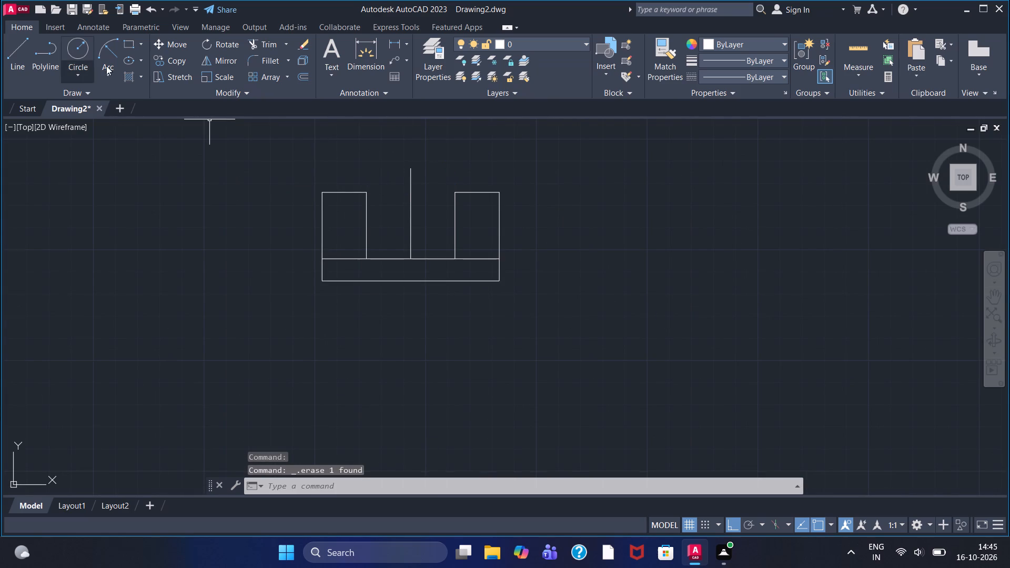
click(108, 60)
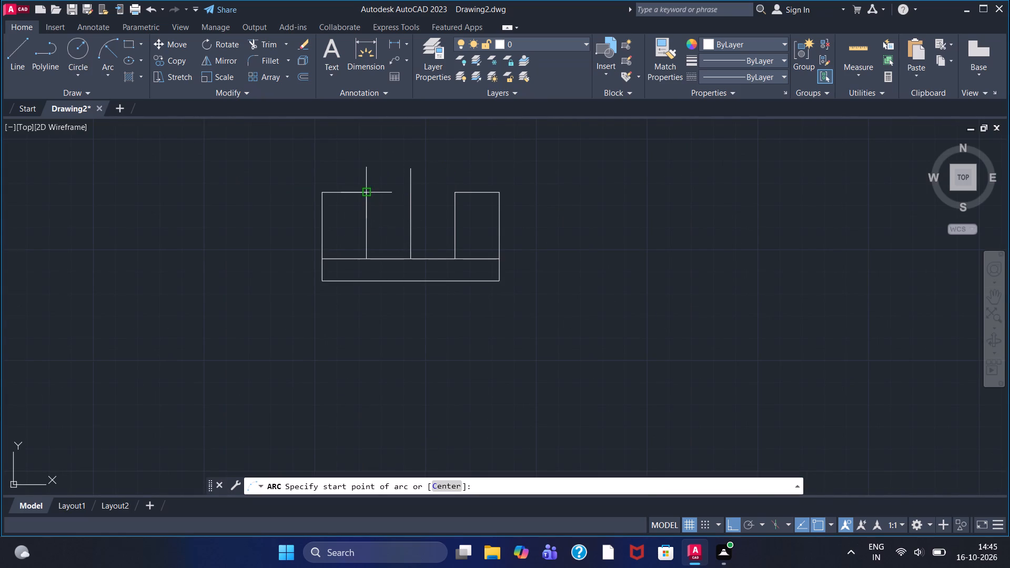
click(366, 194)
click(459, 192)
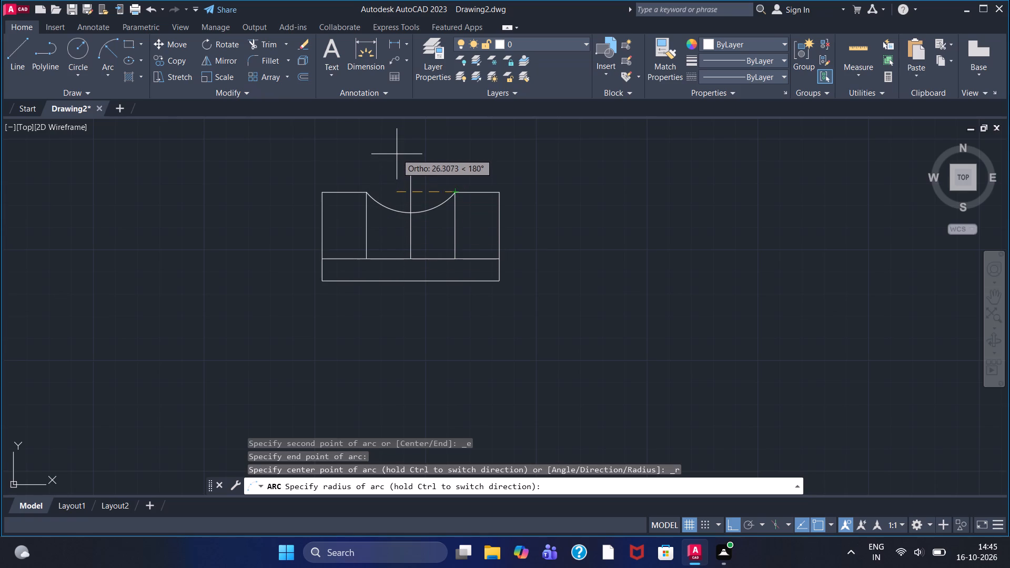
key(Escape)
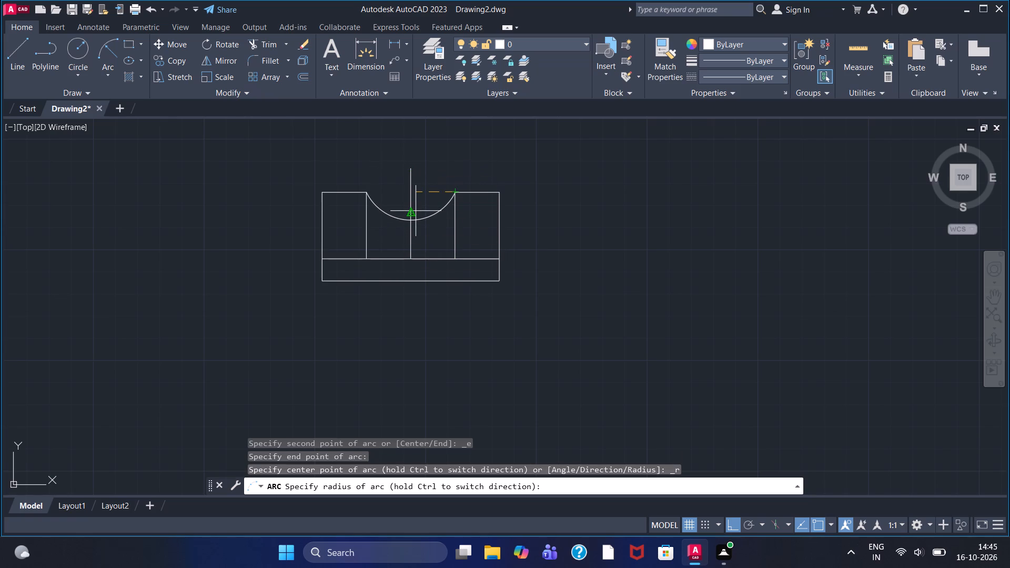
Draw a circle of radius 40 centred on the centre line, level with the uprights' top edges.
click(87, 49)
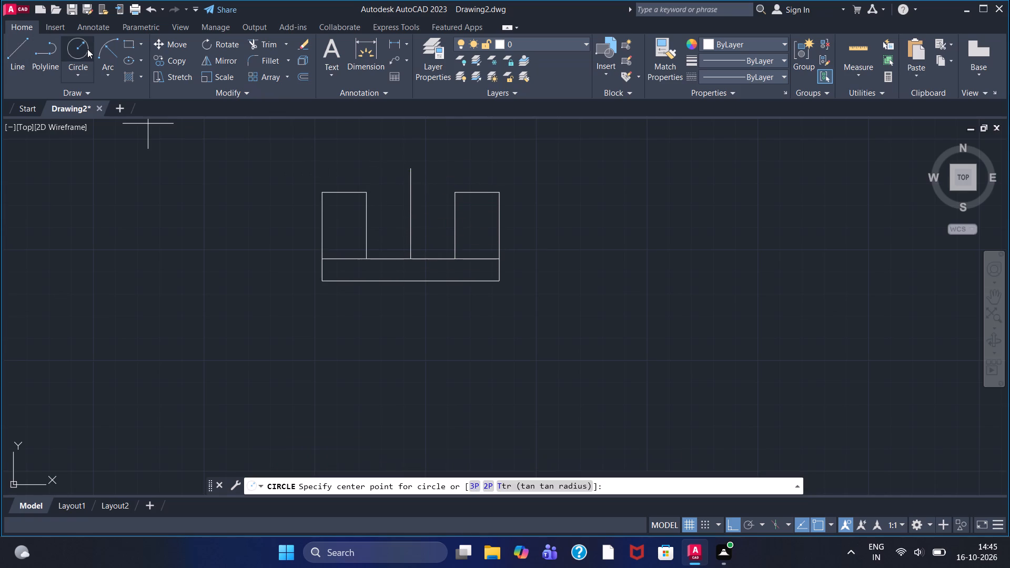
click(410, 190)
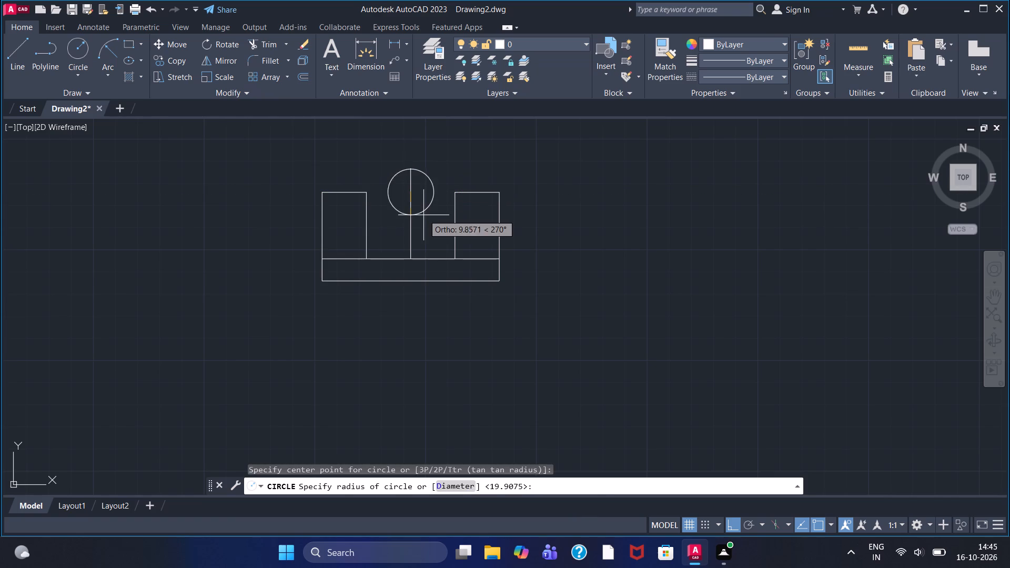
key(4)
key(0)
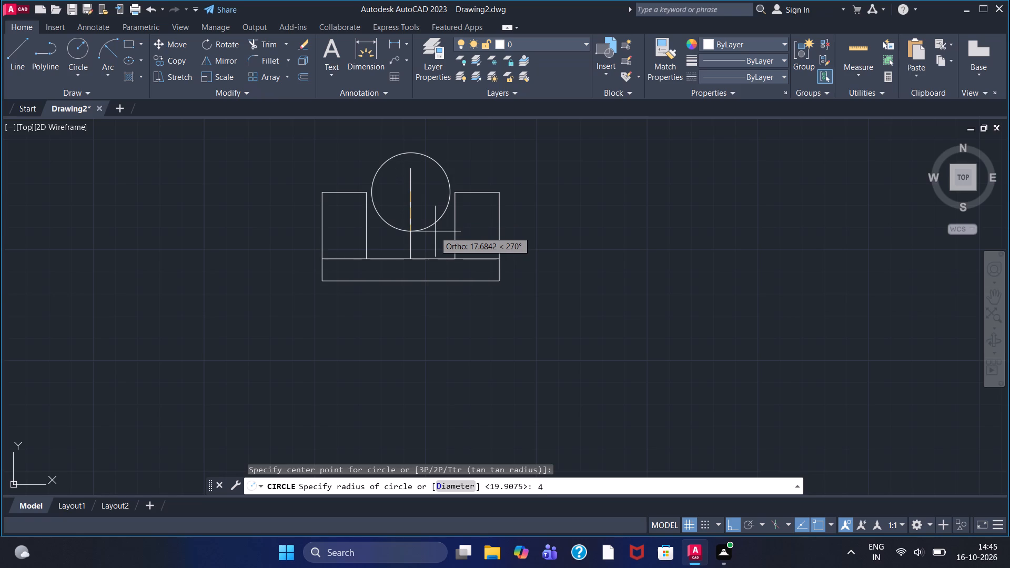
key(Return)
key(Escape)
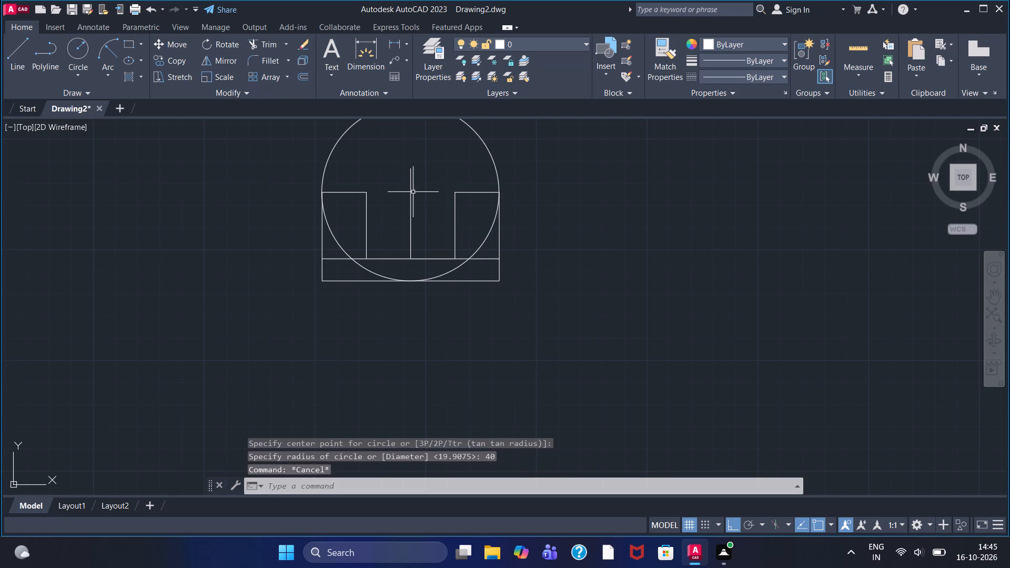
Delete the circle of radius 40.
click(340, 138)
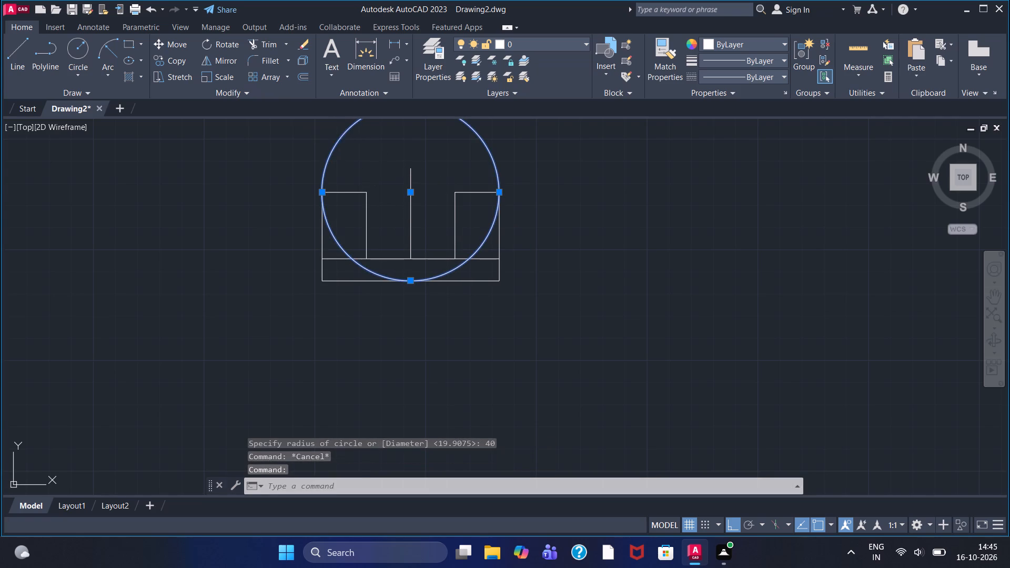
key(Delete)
Draw a circle of radius 20 centred on the centre line, level with the uprights' top edges.
click(76, 52)
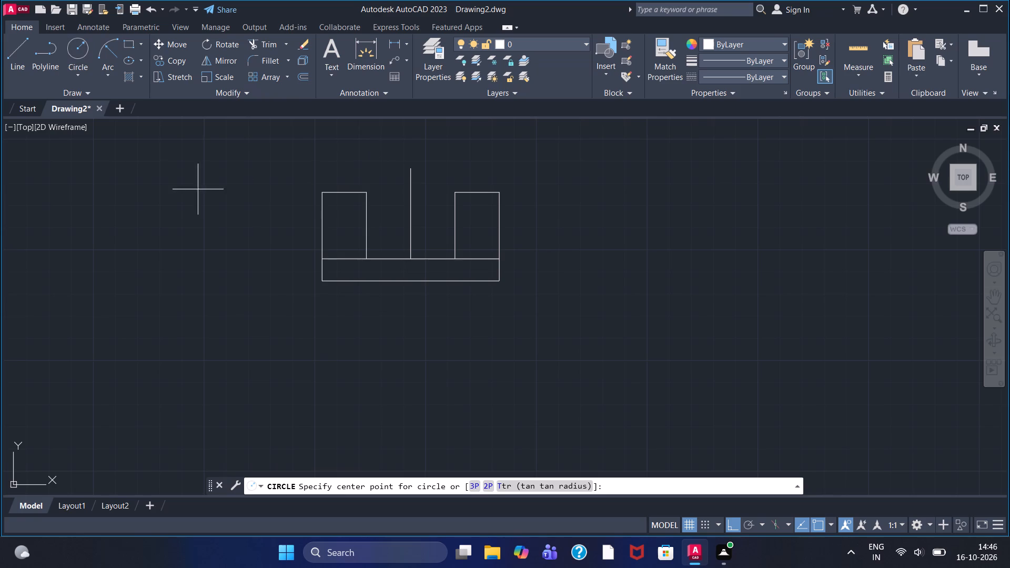
click(410, 191)
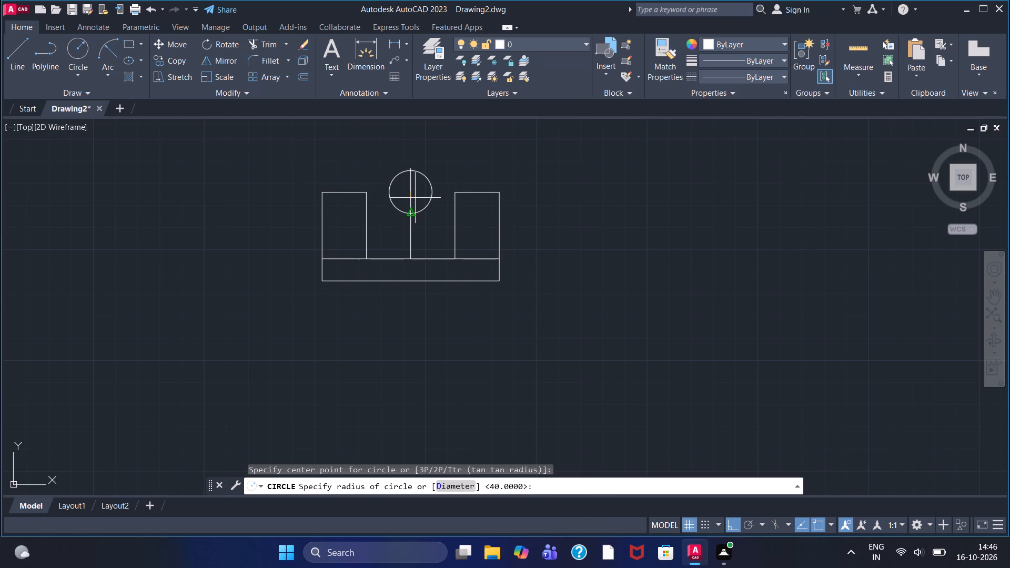
key(2)
key(0)
key(Return)
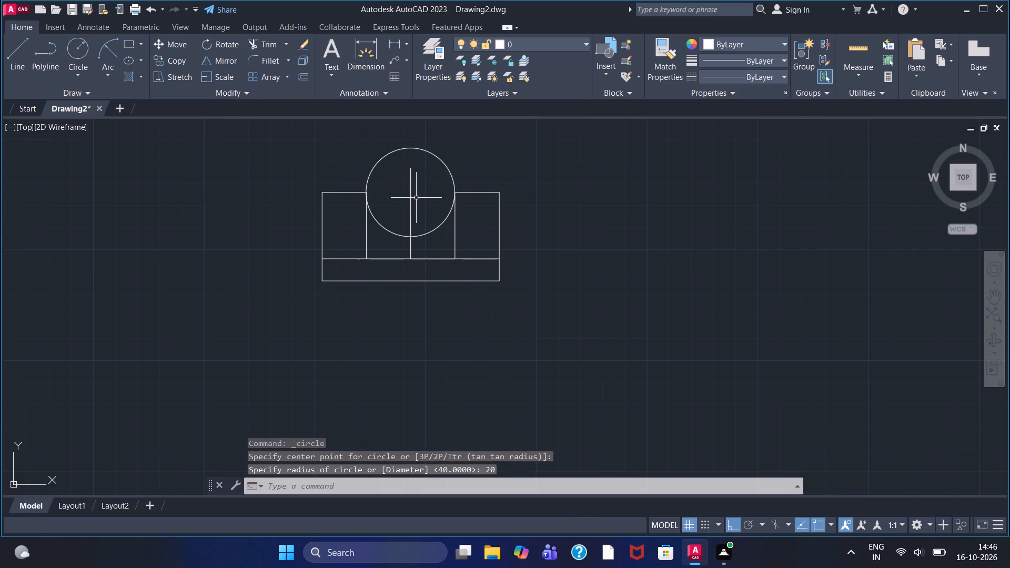
key(Escape)
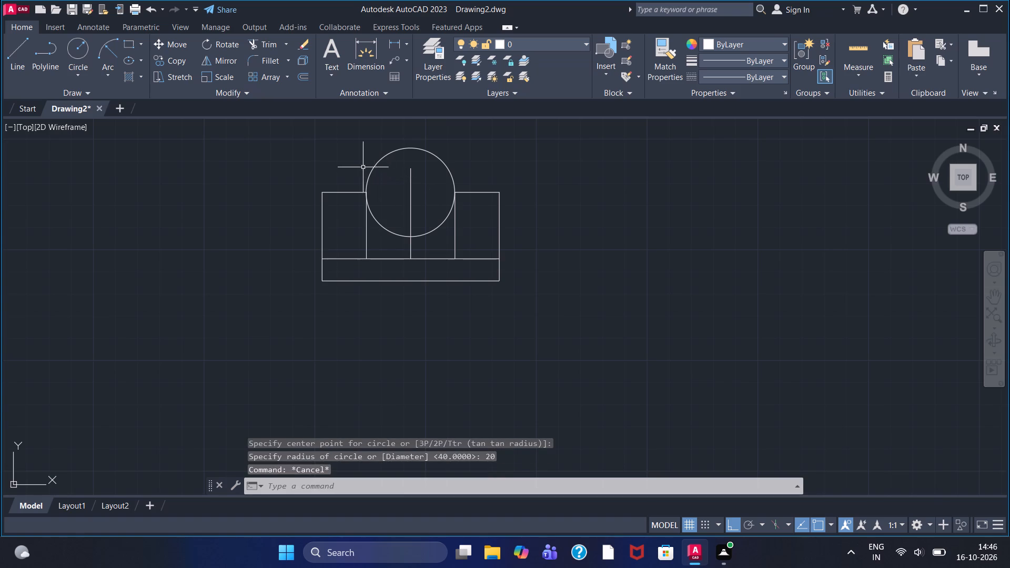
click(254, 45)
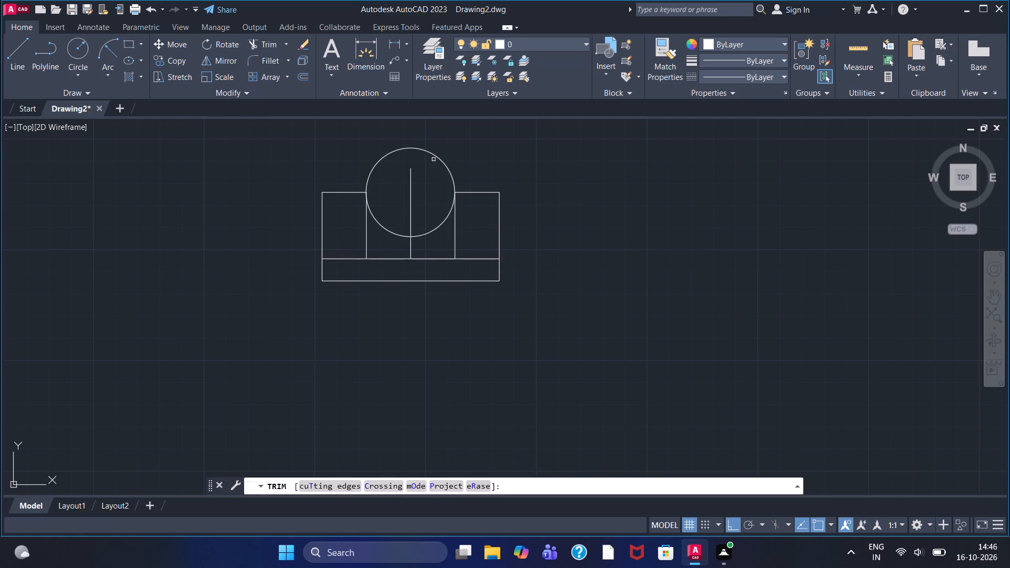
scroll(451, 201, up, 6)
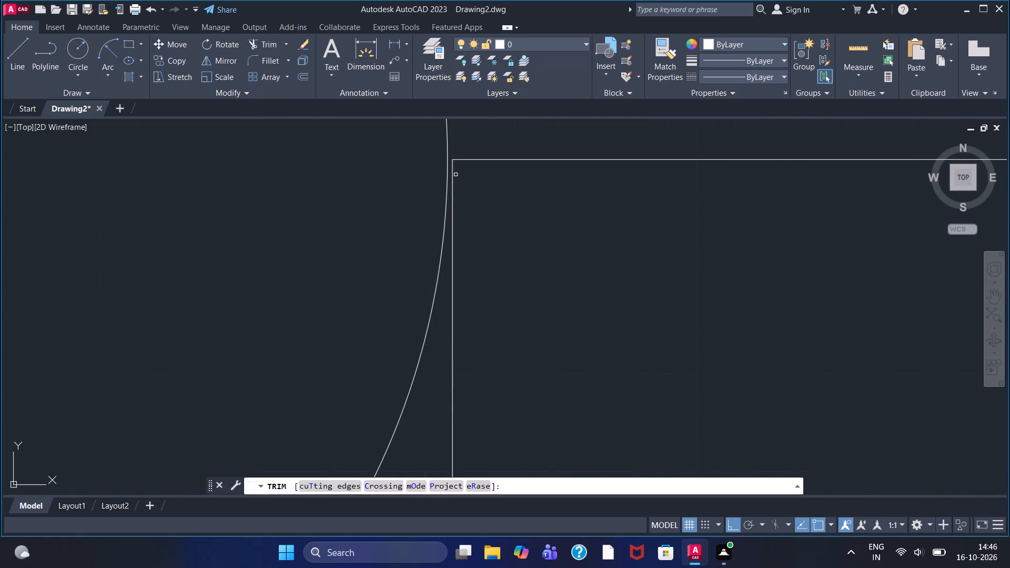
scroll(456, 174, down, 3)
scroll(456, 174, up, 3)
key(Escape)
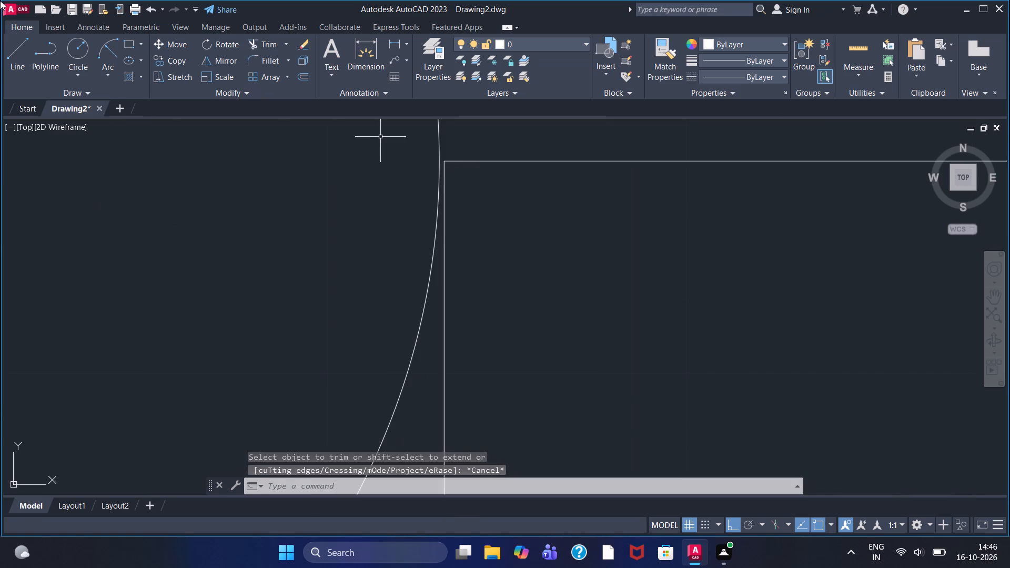
Draw a short horizontal line from the right upright's inner top corner leftward across the circle's edge.
click(13, 57)
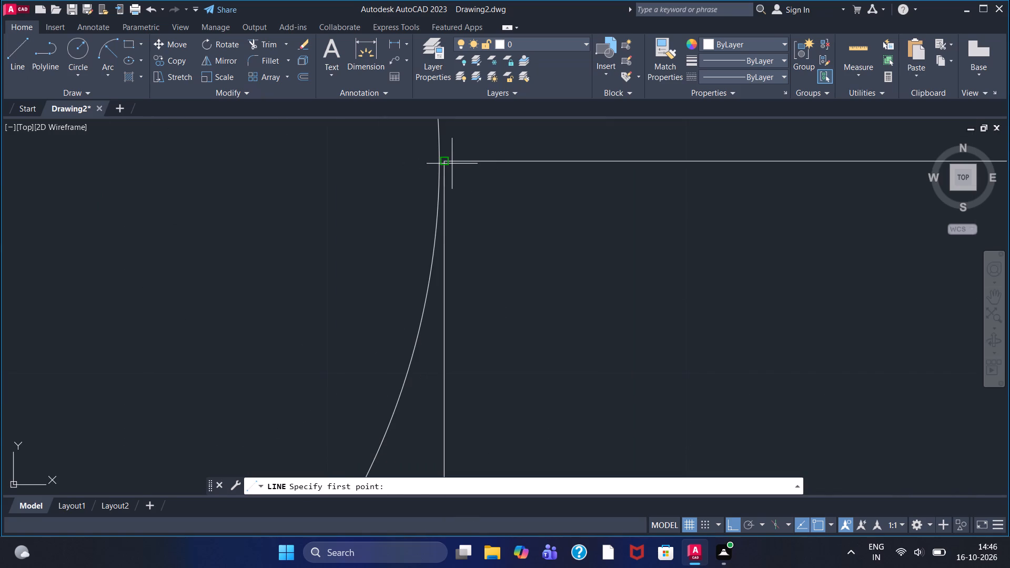
click(452, 164)
click(399, 163)
key(Escape)
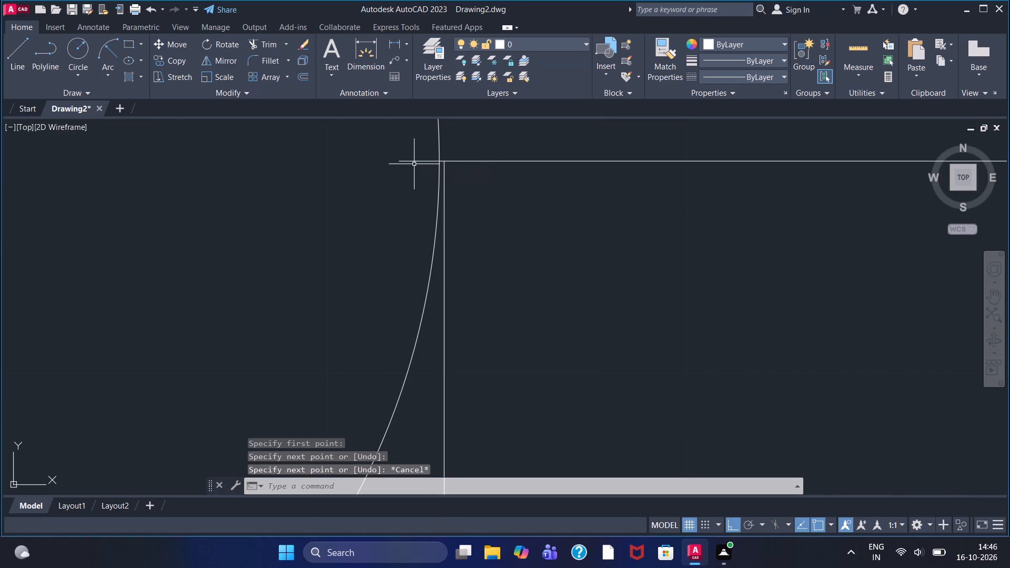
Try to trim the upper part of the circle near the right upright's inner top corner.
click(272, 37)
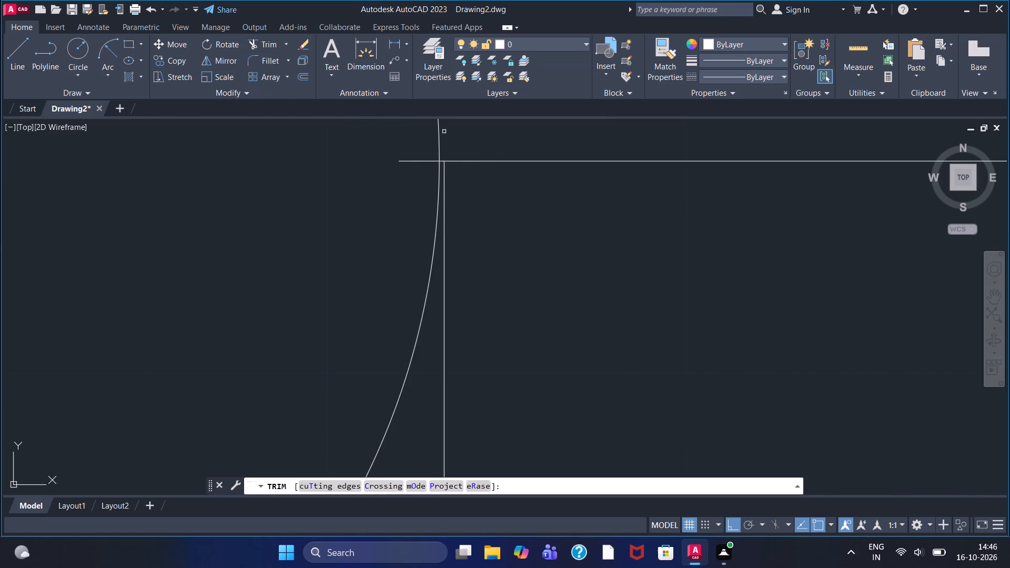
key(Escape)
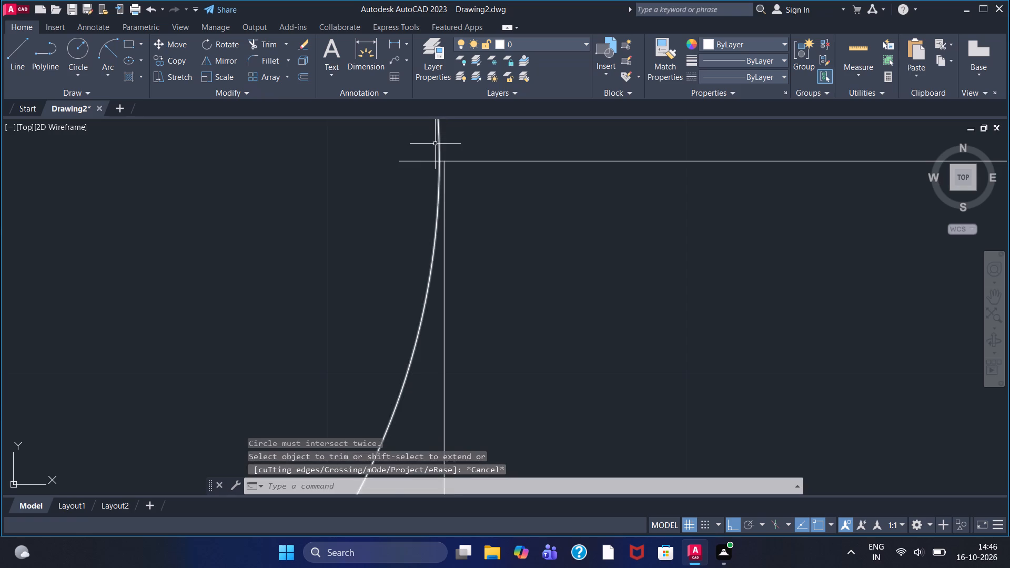
Trim away the upper half of the circle above the uprights' top edges.
scroll(435, 143, up, 2)
scroll(433, 143, down, 6)
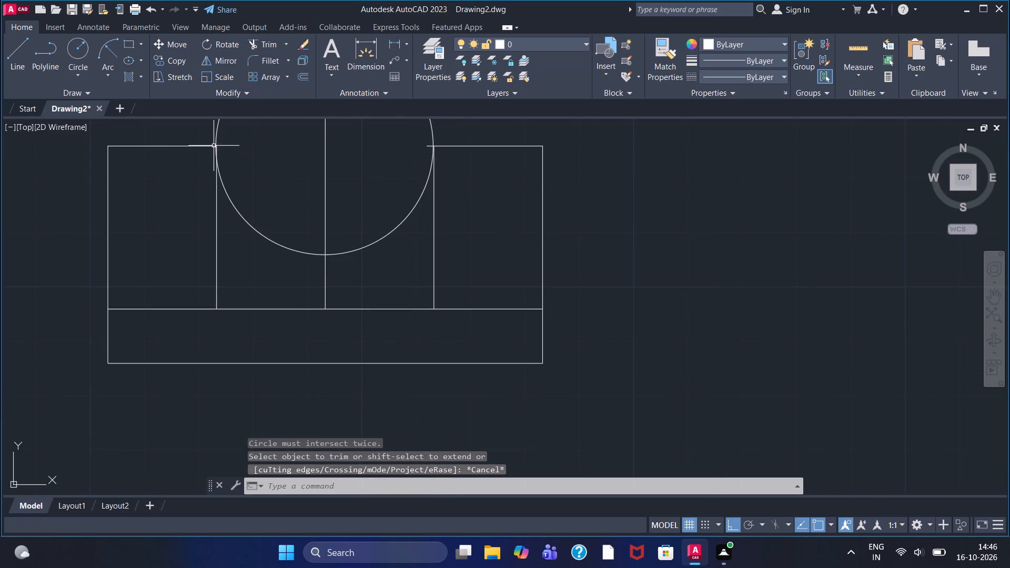
scroll(214, 146, up, 3)
scroll(262, 168, up, 3)
scroll(317, 187, up, 1)
scroll(317, 187, down, 2)
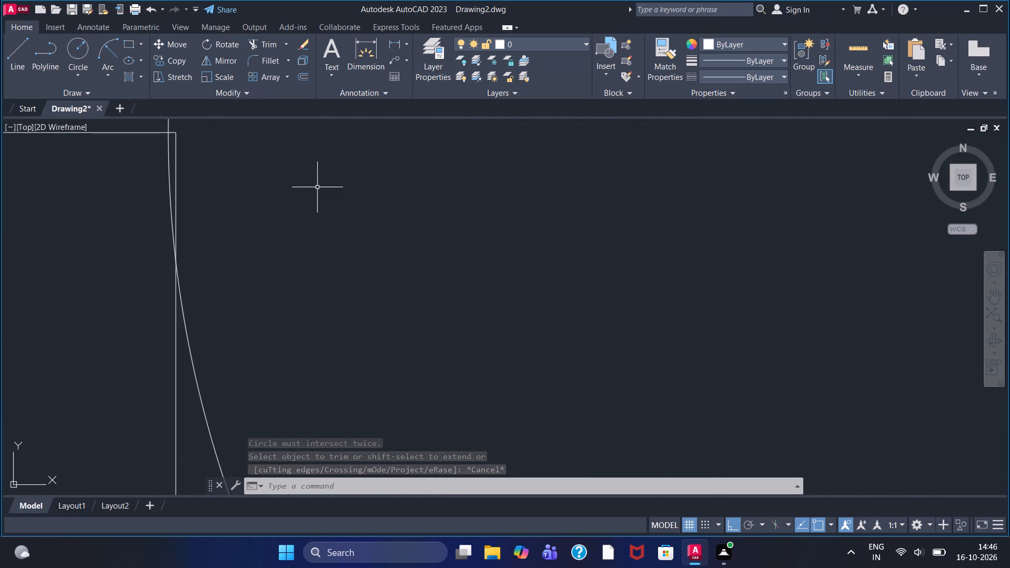
scroll(317, 187, down, 2)
middle_drag(396, 197, 304, 273)
scroll(326, 260, up, 2)
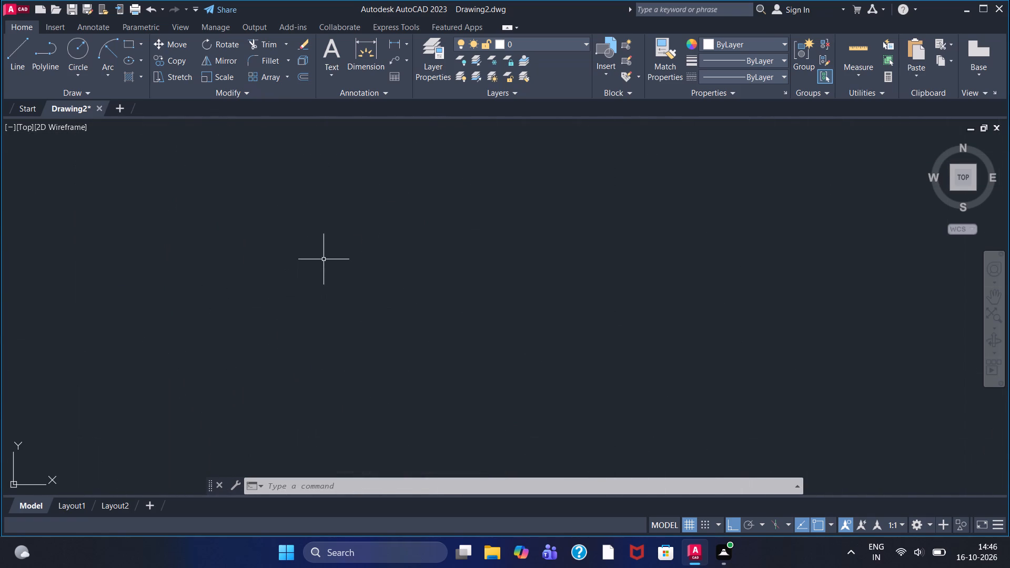
scroll(399, 271, up, 1)
scroll(396, 268, down, 6)
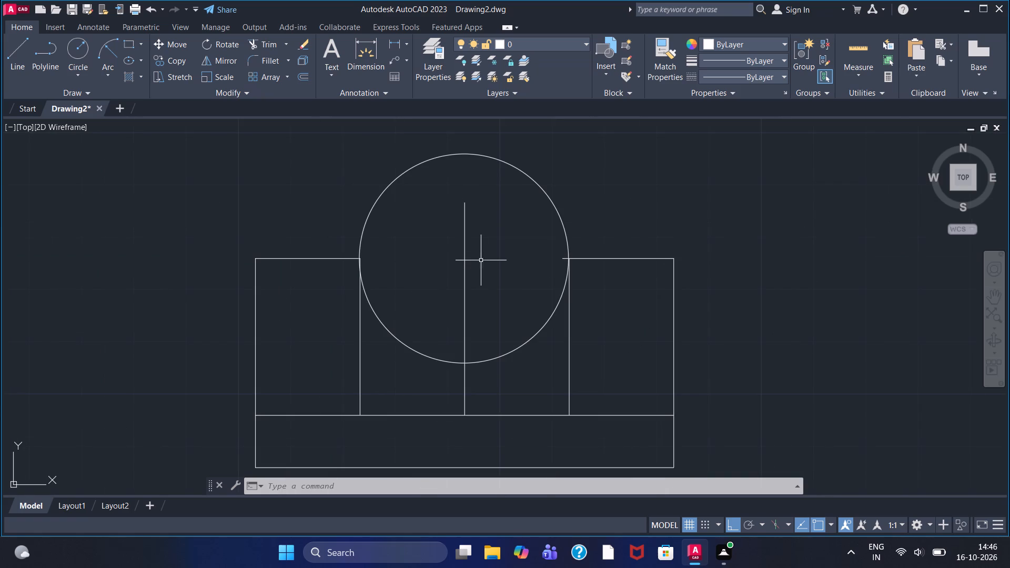
middle_drag(477, 255, 440, 298)
click(255, 46)
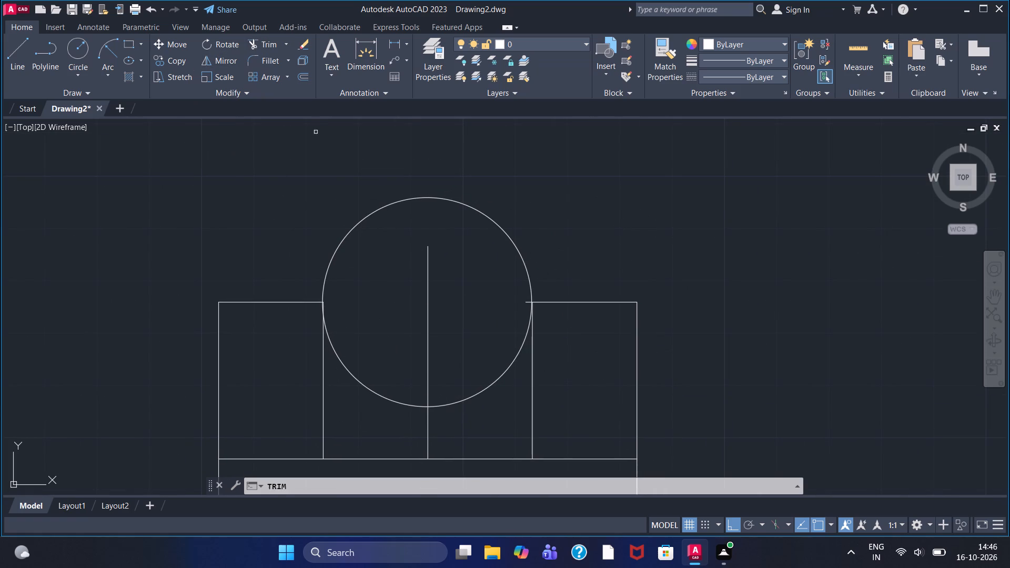
click(375, 212)
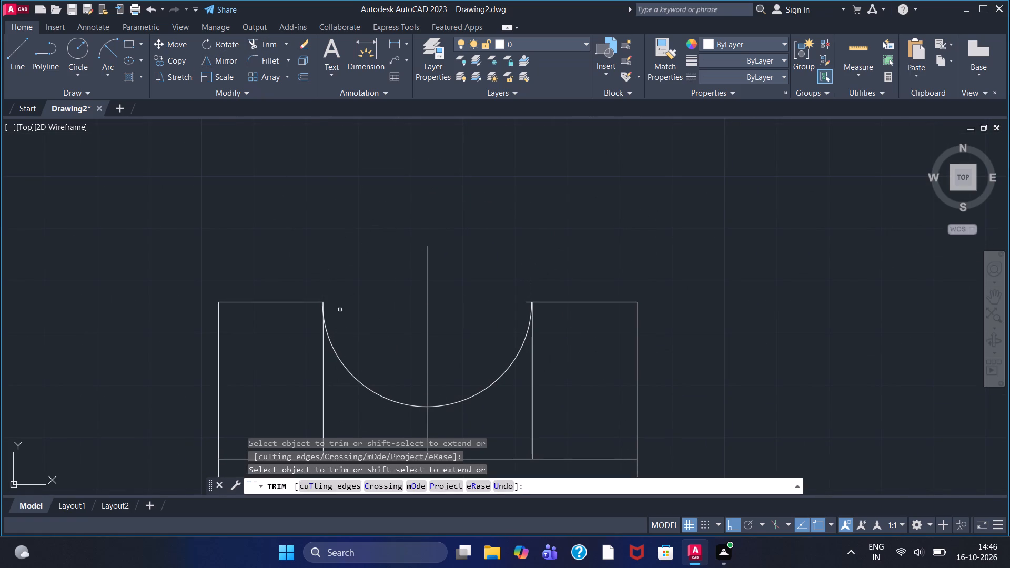
Trim the end of the short horizontal line that projects inside the arc at the right upright's inner corner.
scroll(549, 307, up, 3)
scroll(497, 300, up, 3)
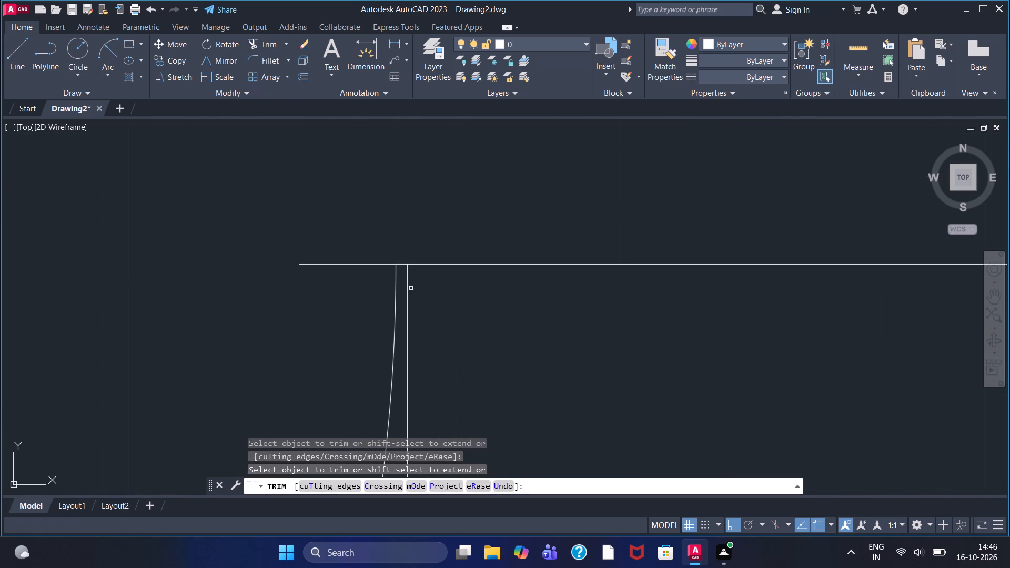
click(341, 265)
scroll(351, 281, up, 4)
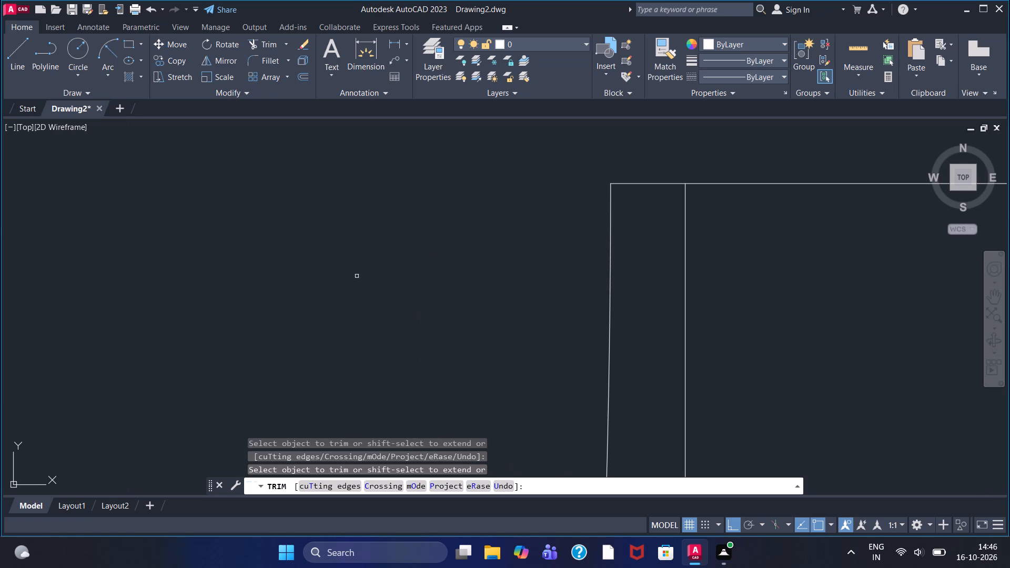
Trim away the left upright's inner vertical edge, both above and below where the recess arc crosses it.
scroll(357, 275, down, 3)
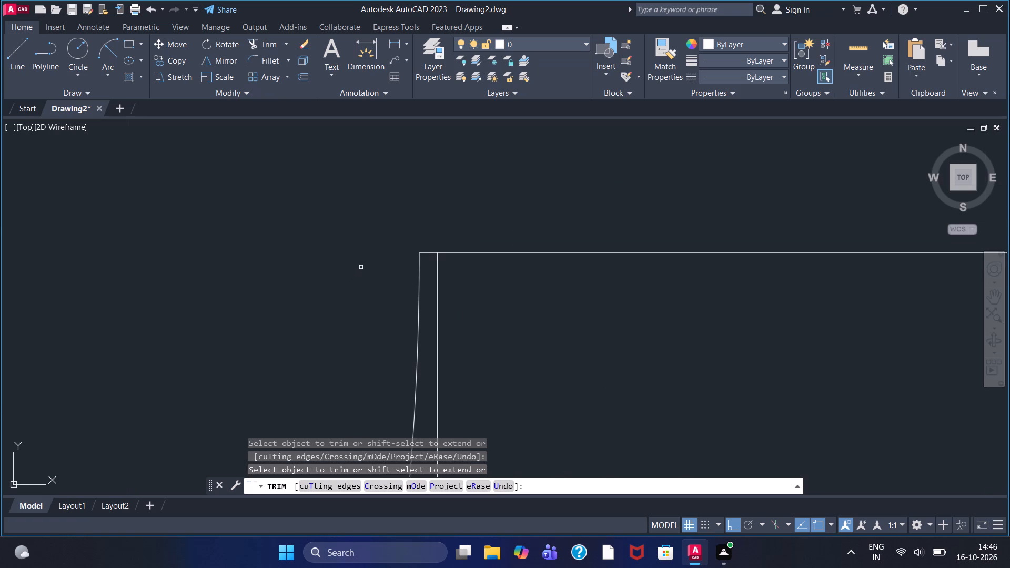
scroll(361, 267, down, 2)
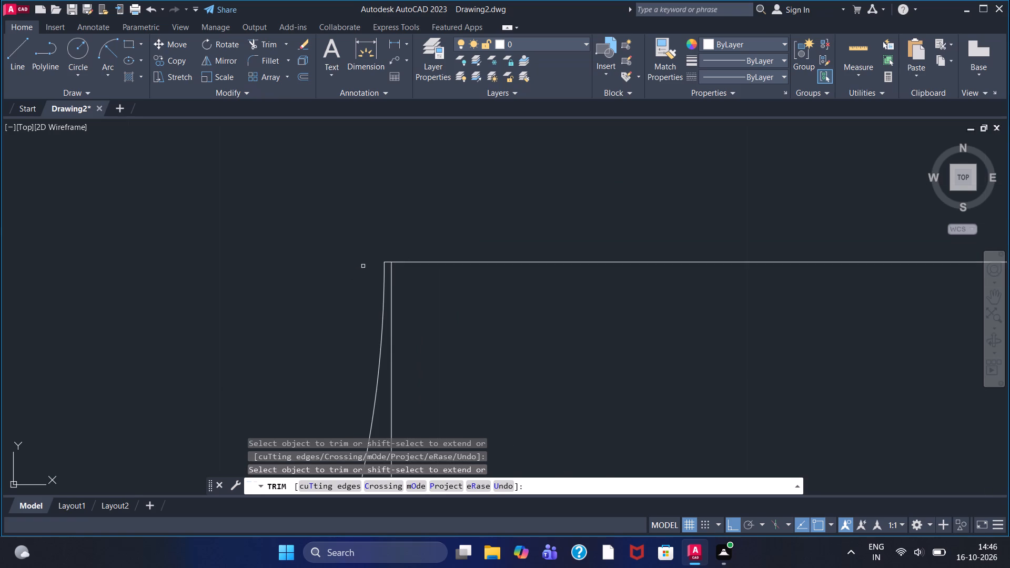
scroll(363, 266, down, 2)
scroll(363, 266, up, 4)
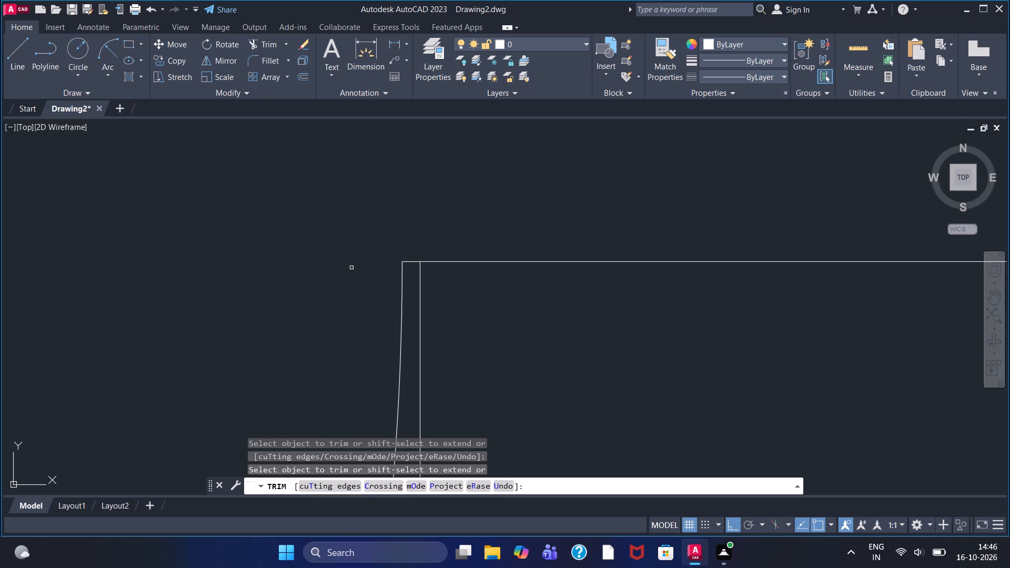
scroll(337, 288, up, 1)
scroll(337, 288, down, 1)
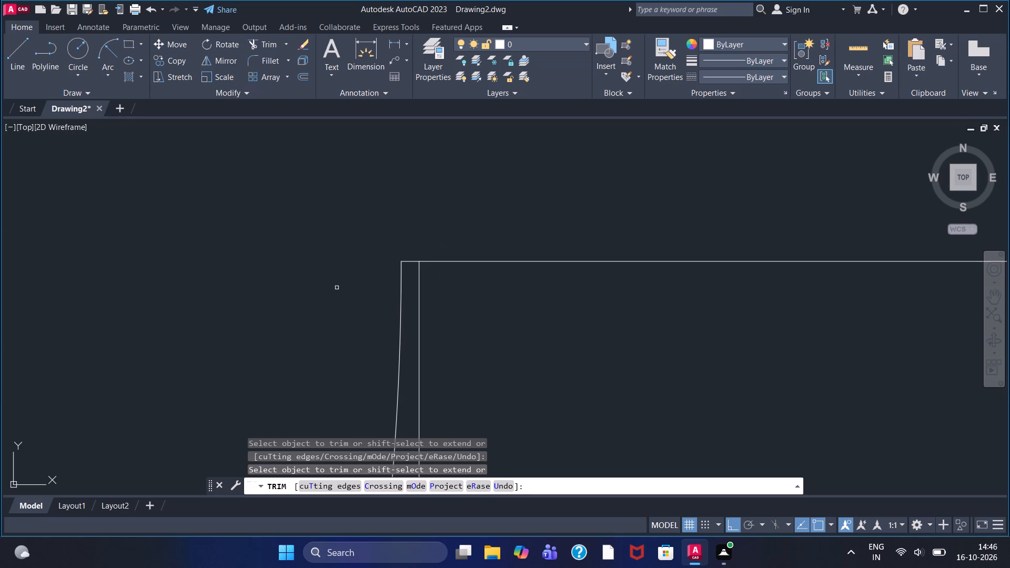
scroll(337, 288, up, 4)
scroll(230, 283, up, 3)
scroll(189, 266, down, 11)
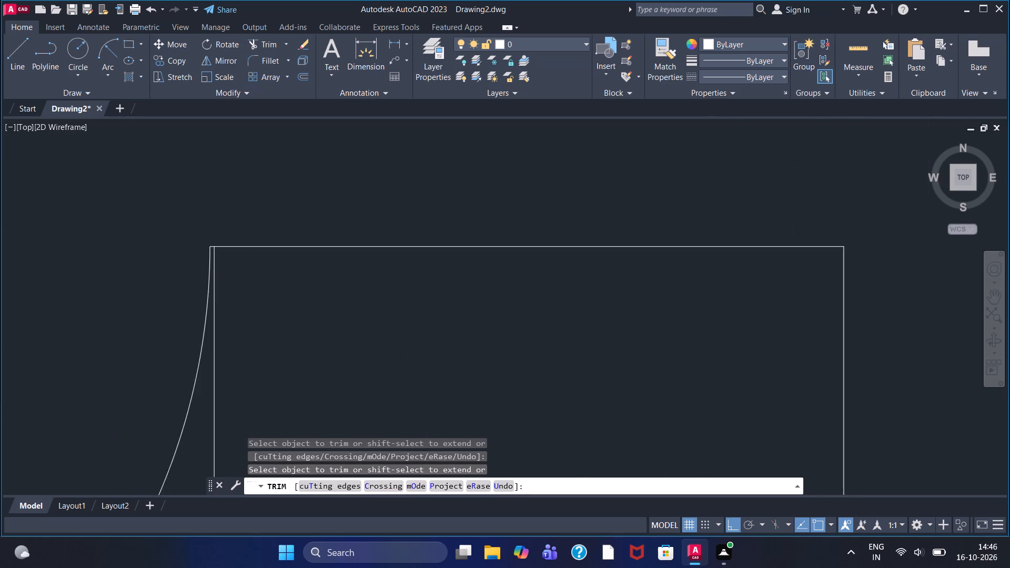
scroll(135, 263, down, 2)
middle_drag(120, 269, 538, 285)
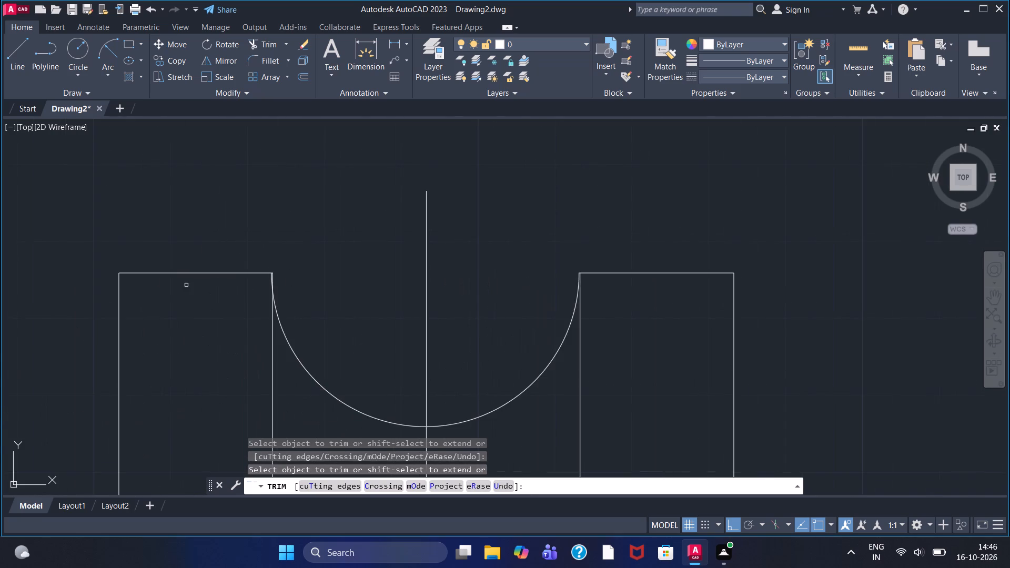
scroll(181, 276, up, 3)
scroll(569, 250, up, 2)
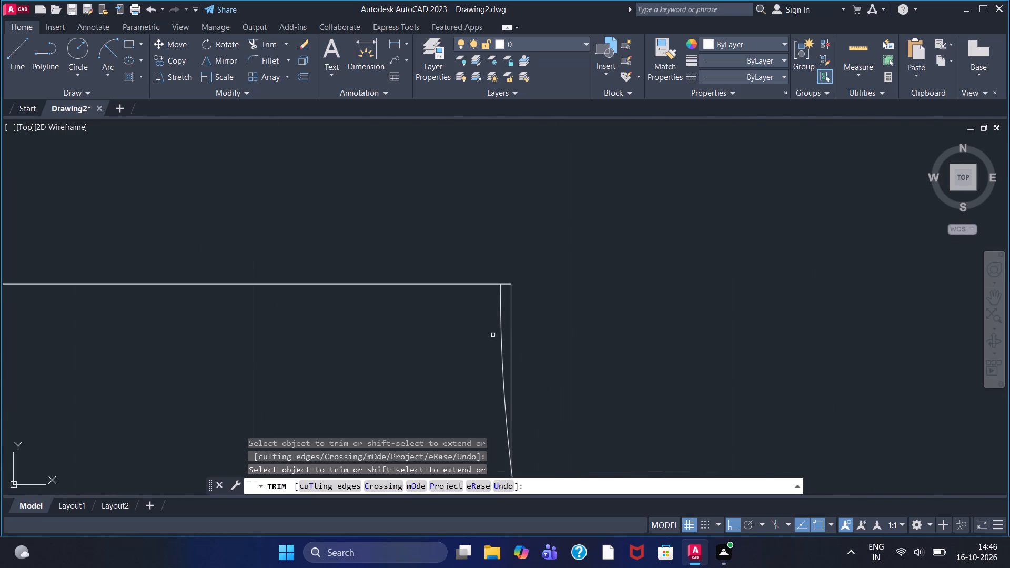
click(512, 322)
scroll(547, 355, up, 3)
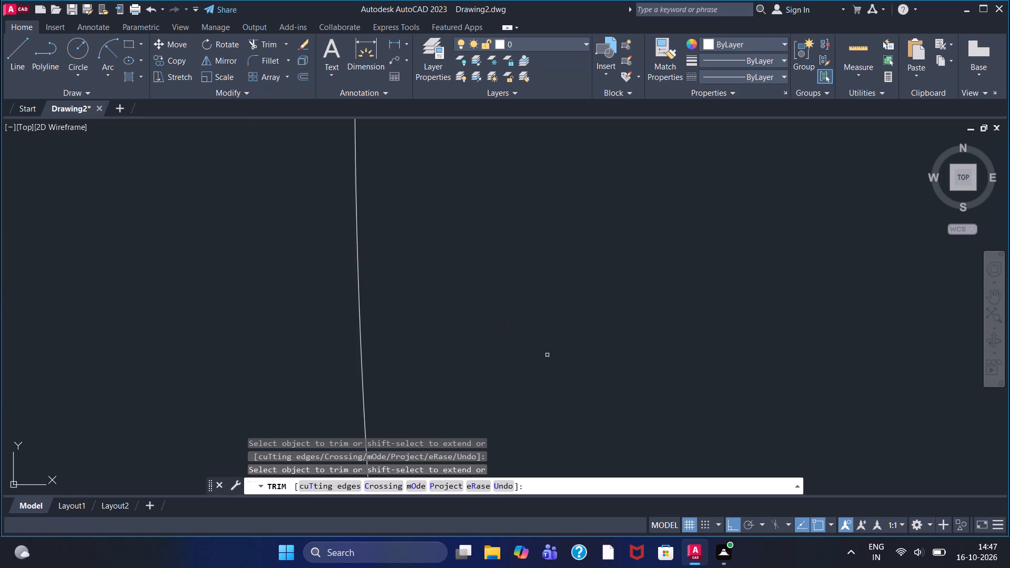
scroll(547, 355, down, 9)
scroll(570, 389, up, 2)
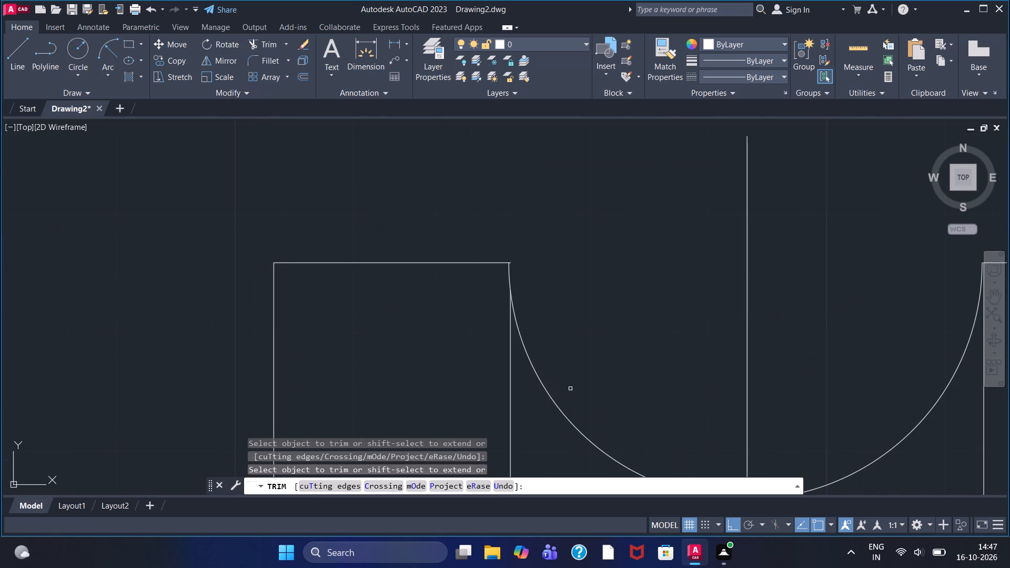
click(511, 326)
Trim the short end of the left upright's top edge that projects past the recess arc.
scroll(512, 298, up, 5)
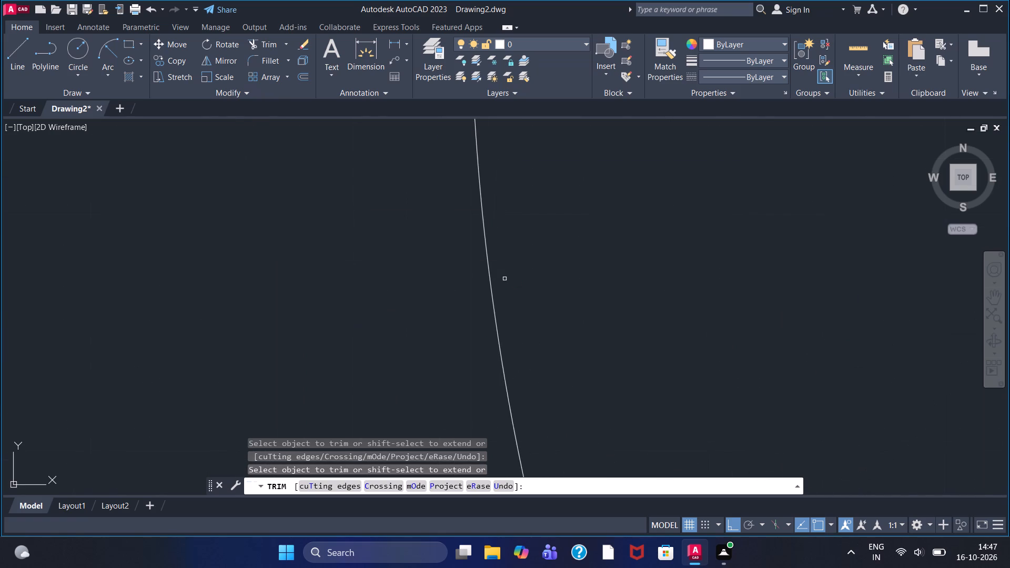
scroll(504, 279, down, 4)
scroll(505, 236, up, 4)
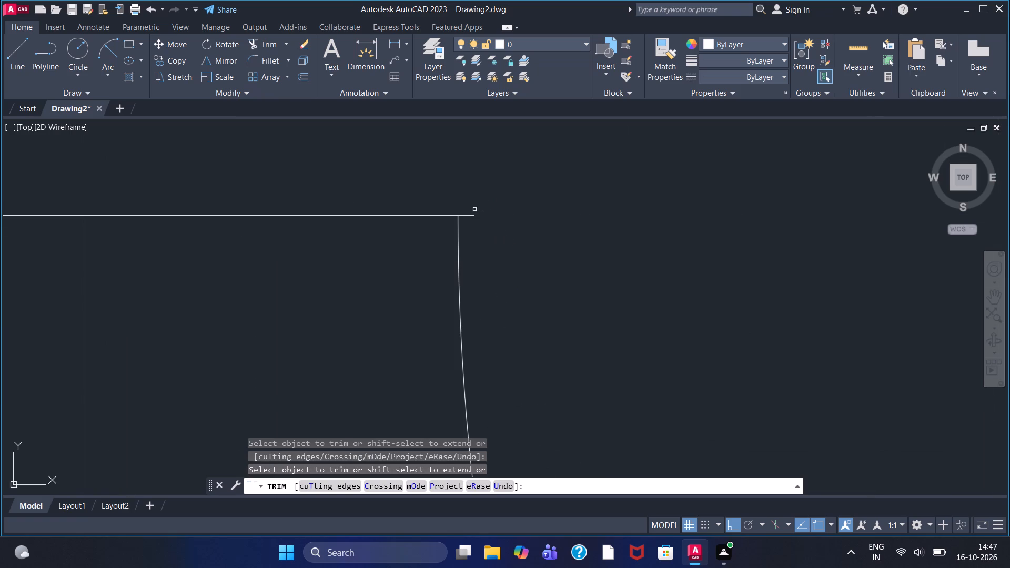
click(471, 216)
Trim away the right upright's inner vertical edge beside the recess arc.
scroll(797, 385, up, 3)
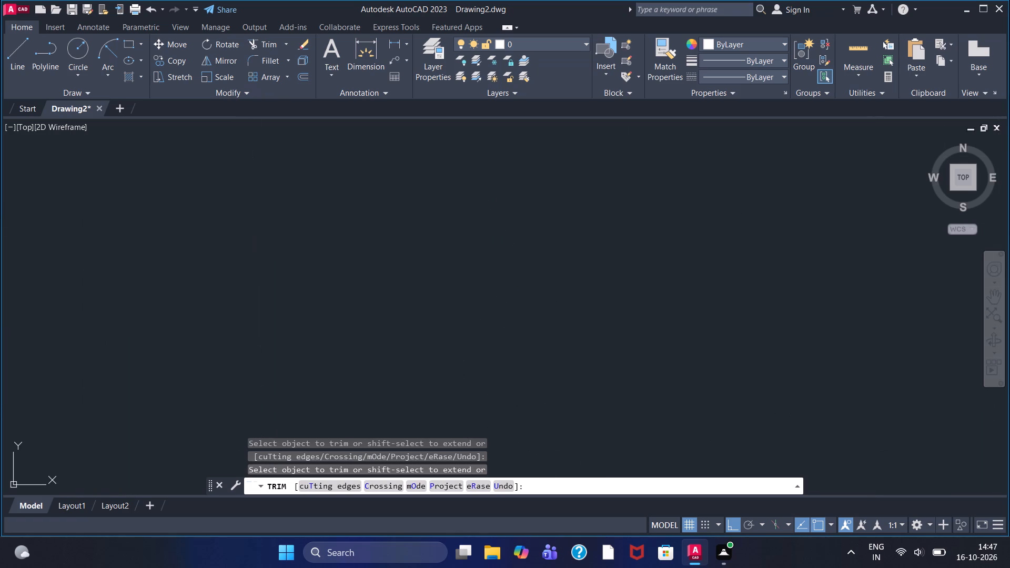
scroll(771, 372, up, 2)
scroll(733, 367, down, 12)
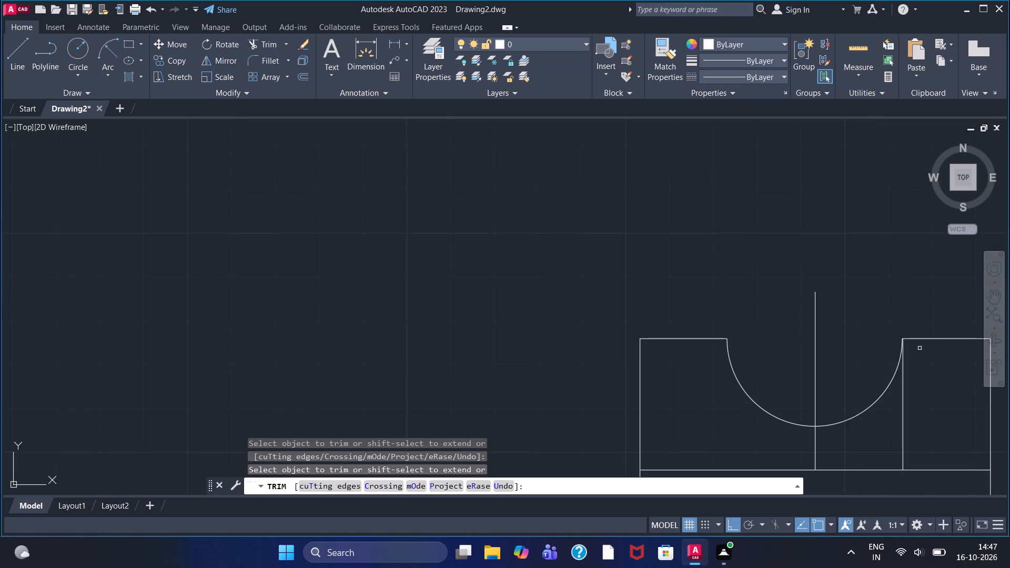
middle_drag(870, 354, 630, 394)
scroll(627, 387, down, 1)
scroll(671, 399, up, 4)
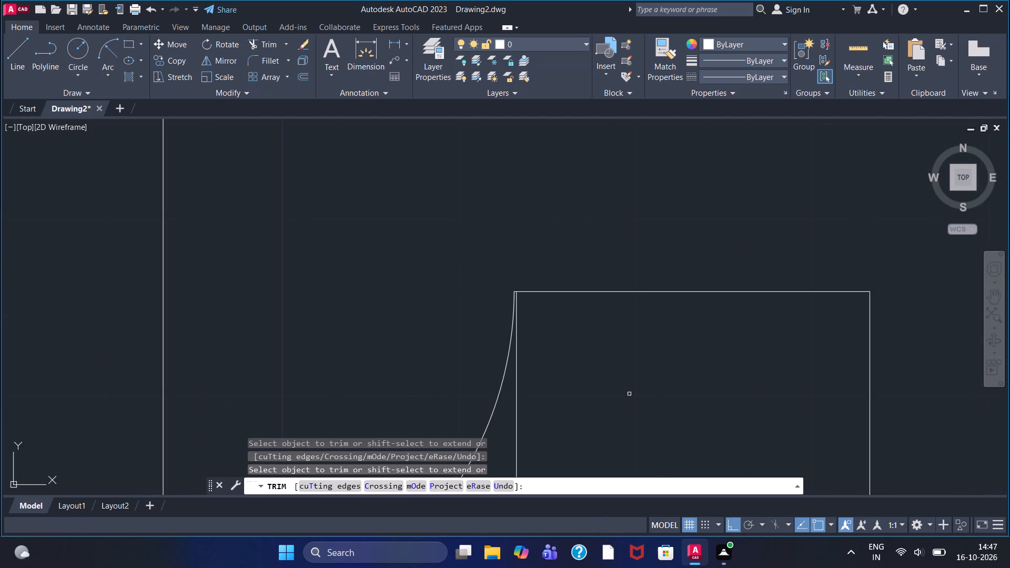
scroll(504, 347, up, 3)
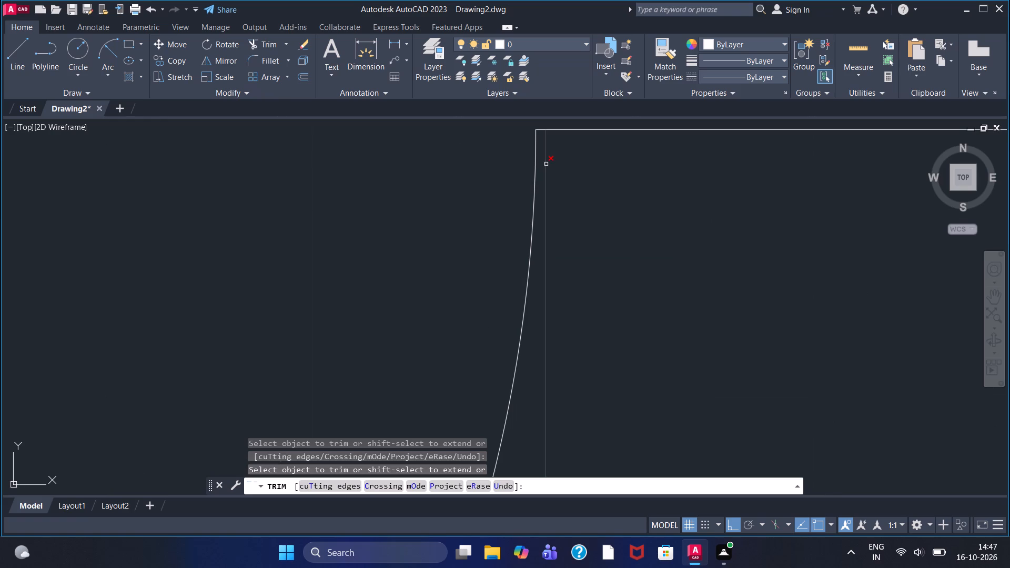
click(546, 164)
Draw a horizontal line from the right upright's inner top corner to the midpoint of its top edge.
scroll(497, 226, up, 1)
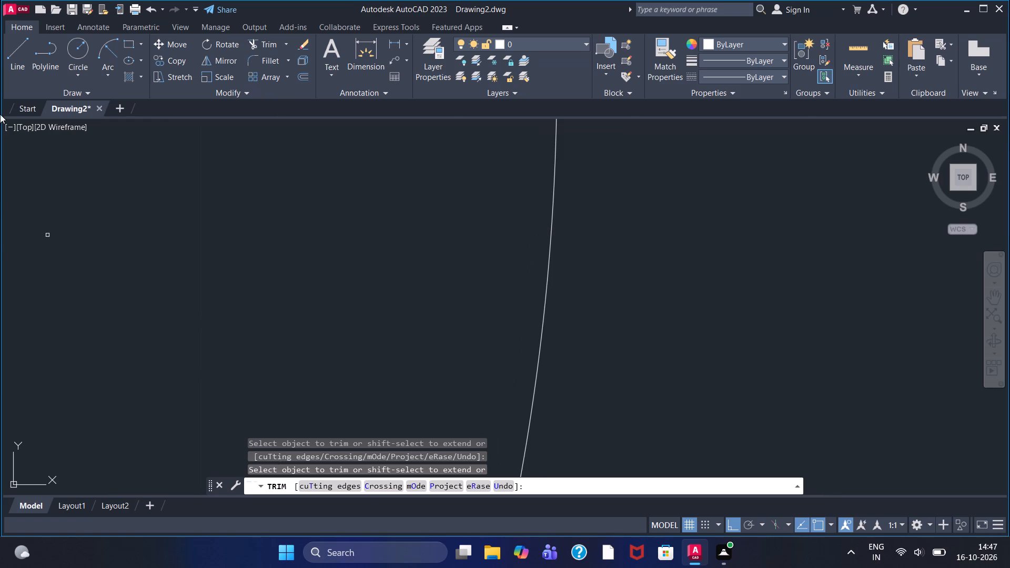
click(15, 75)
scroll(694, 257, up, 1)
scroll(691, 261, down, 3)
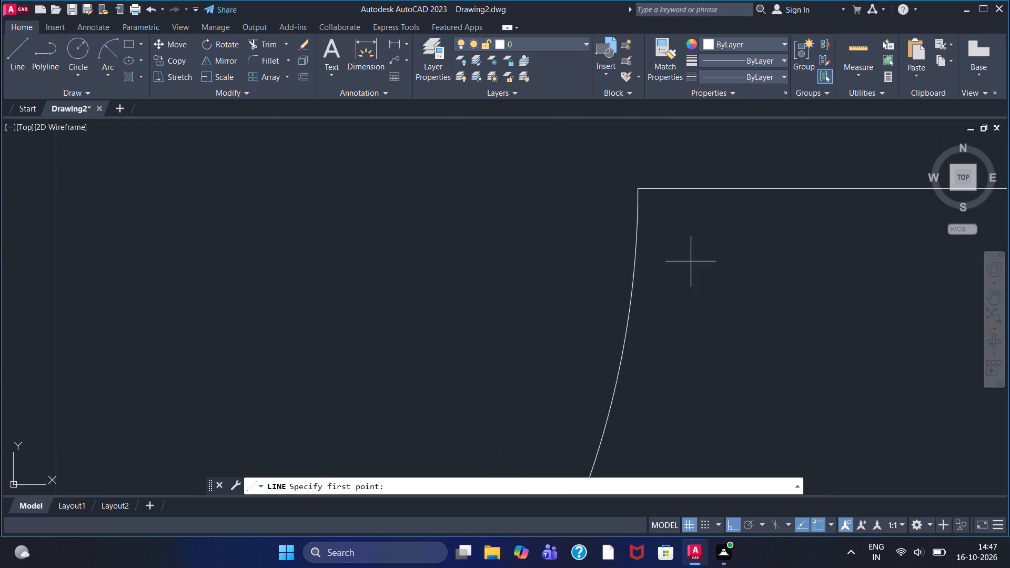
scroll(691, 261, down, 2)
scroll(727, 309, down, 2)
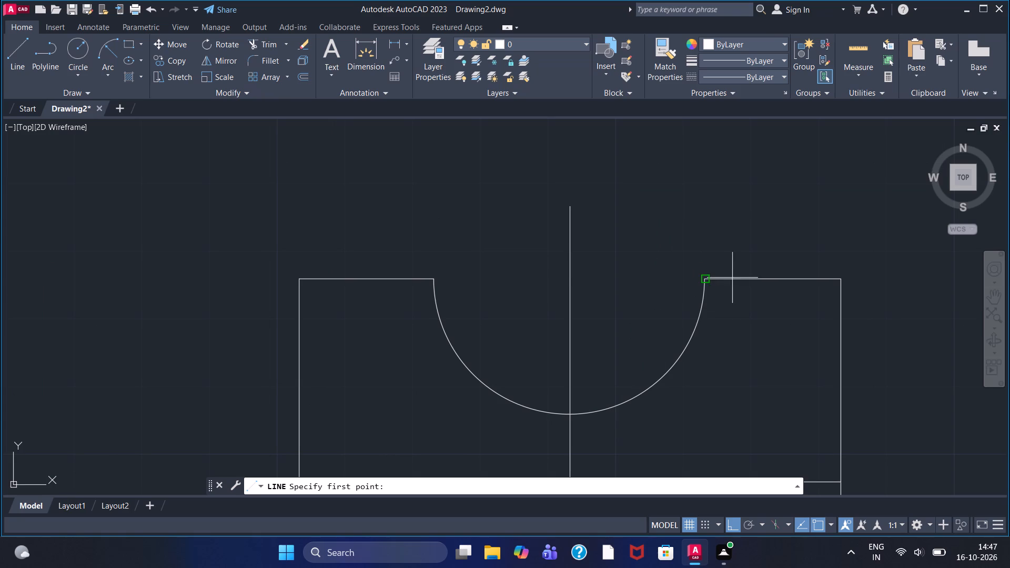
click(703, 279)
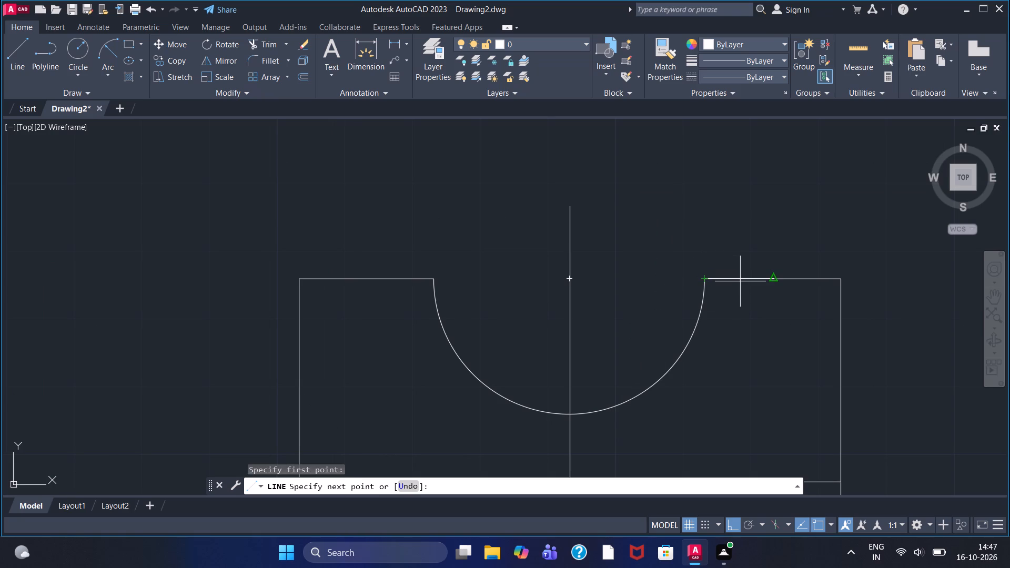
click(742, 280)
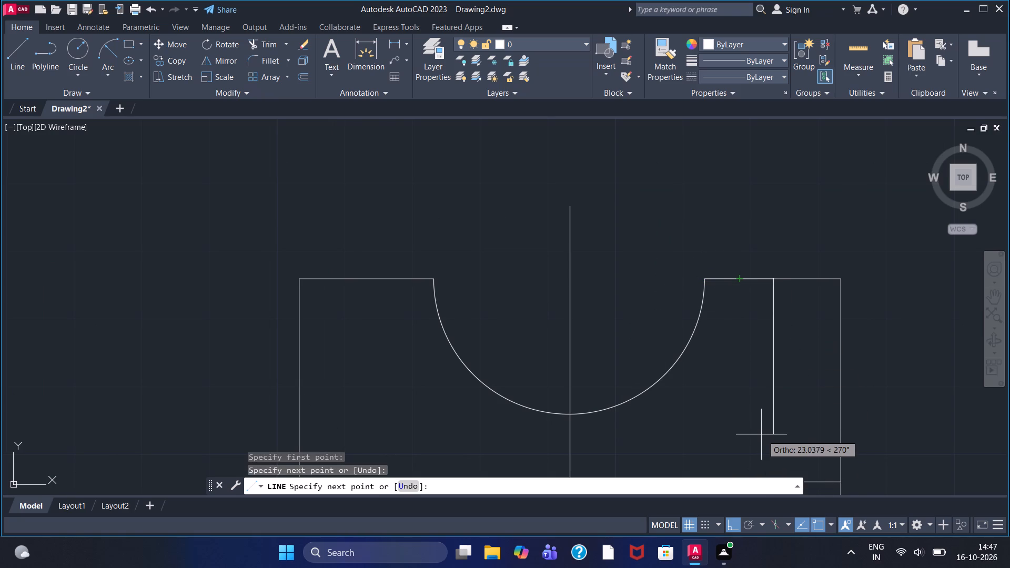
key(Escape)
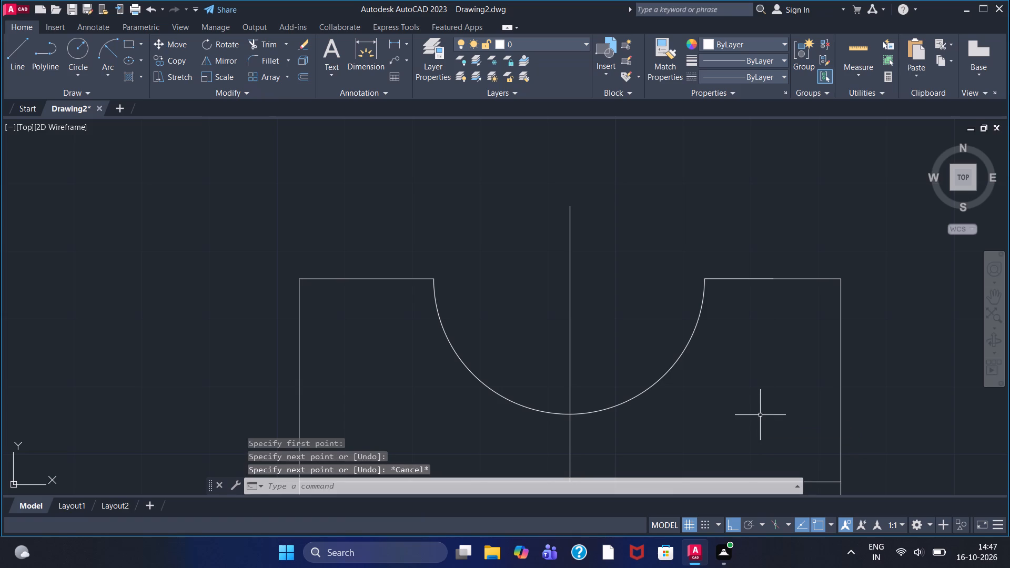
right_click(769, 377)
click(656, 225)
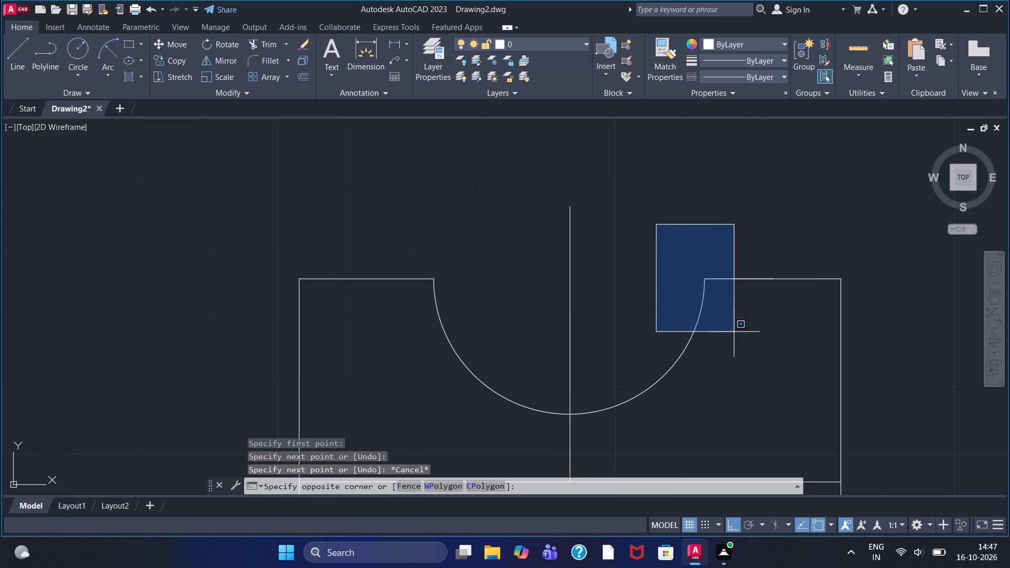
click(689, 210)
Draw an 8 diameter circle in the right upright, centred about 8.4 directly below the midpoint of its top edge.
scroll(892, 401, up, 1)
scroll(826, 353, down, 2)
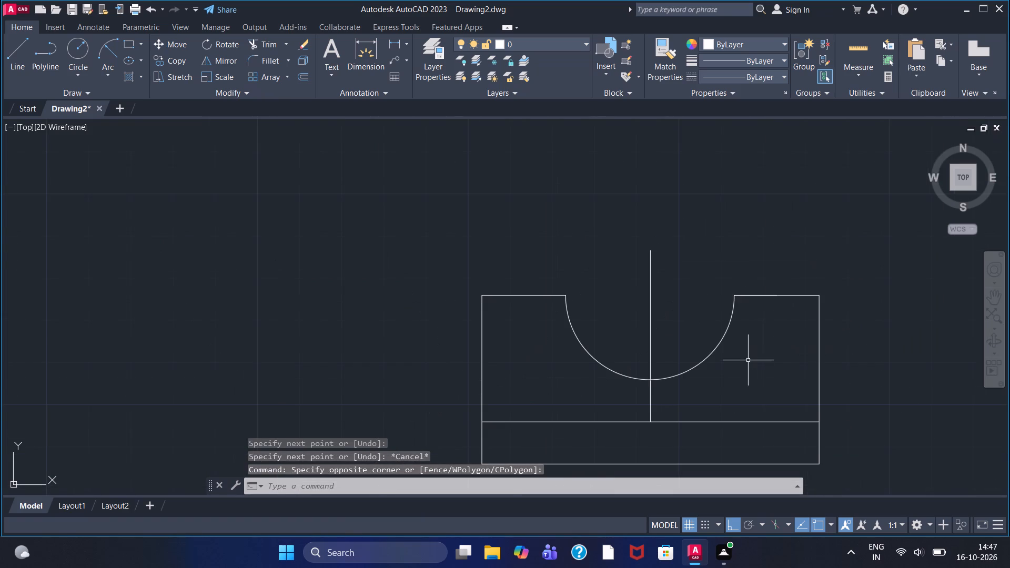
middle_drag(749, 364, 745, 299)
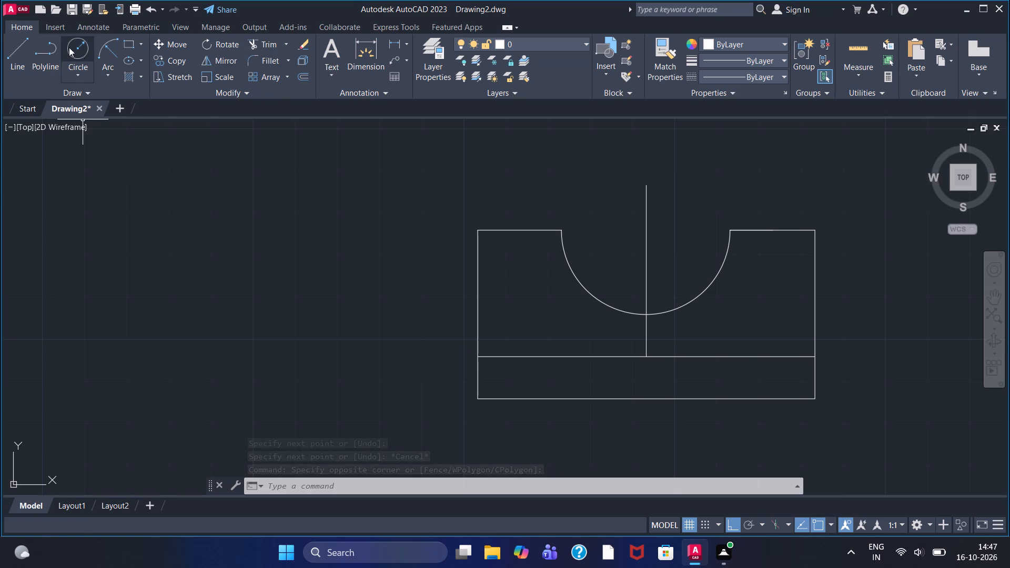
click(82, 72)
click(110, 123)
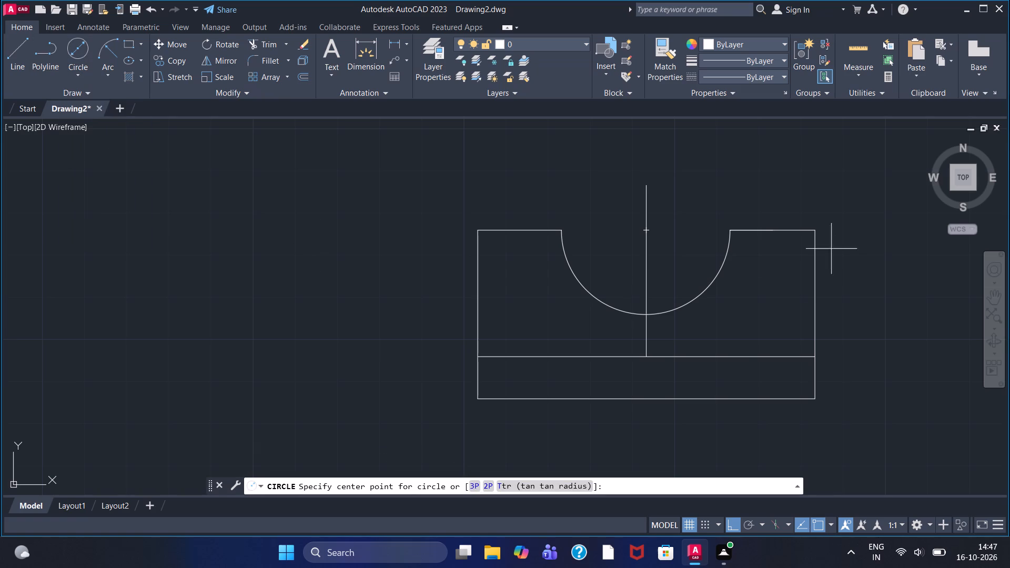
click(772, 266)
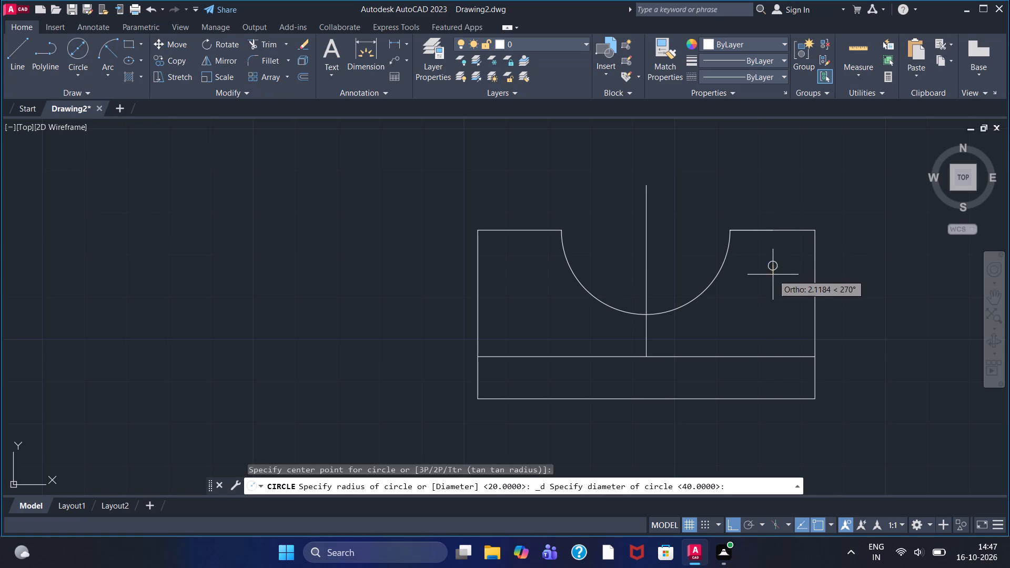
key(8)
key(Return)
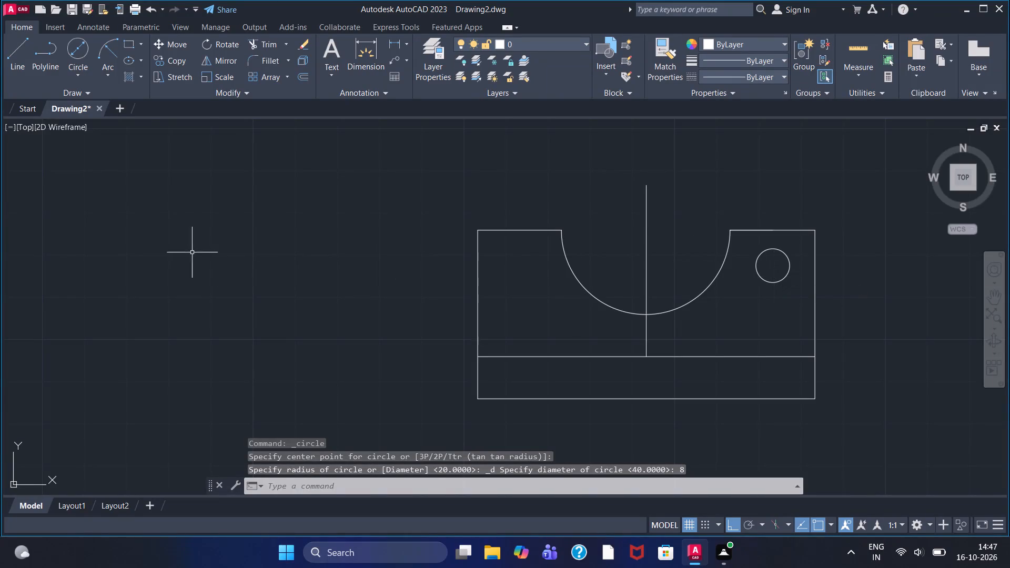
Draw an 8 diameter circle in the left upright, centred below its top edge's midpoint and level with the right circle's centre.
click(83, 56)
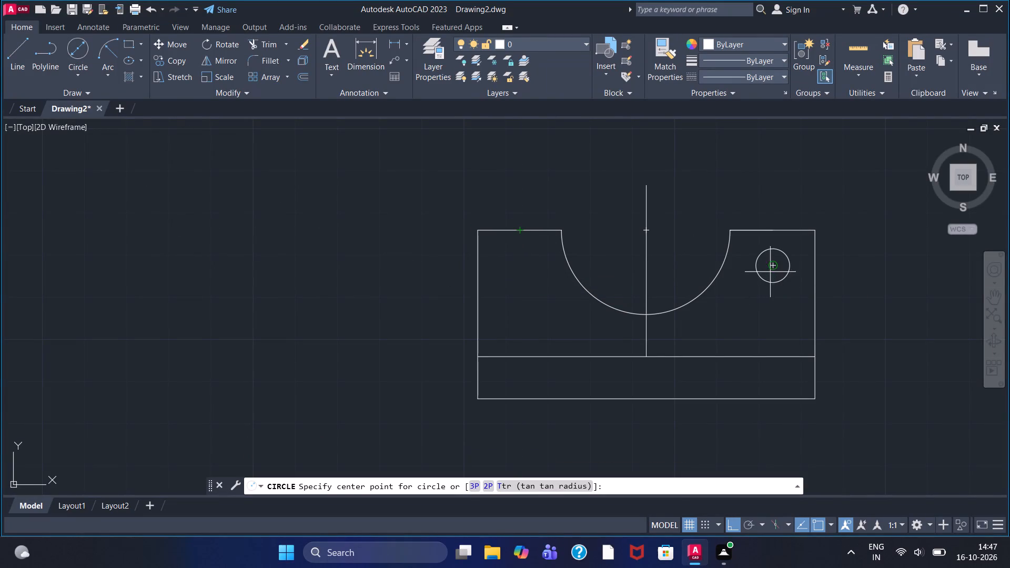
click(520, 265)
key(8)
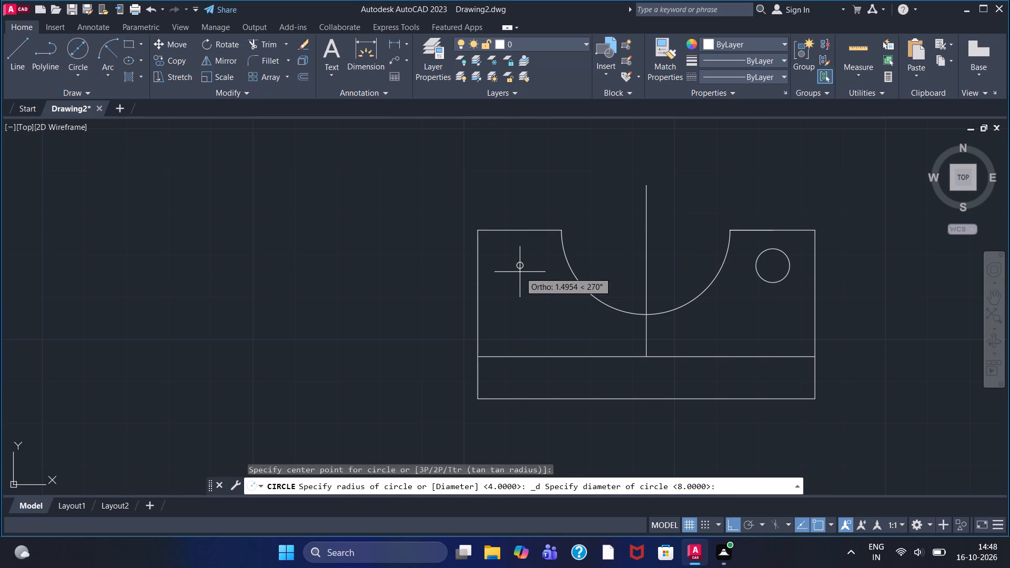
key(Return)
key(Escape)
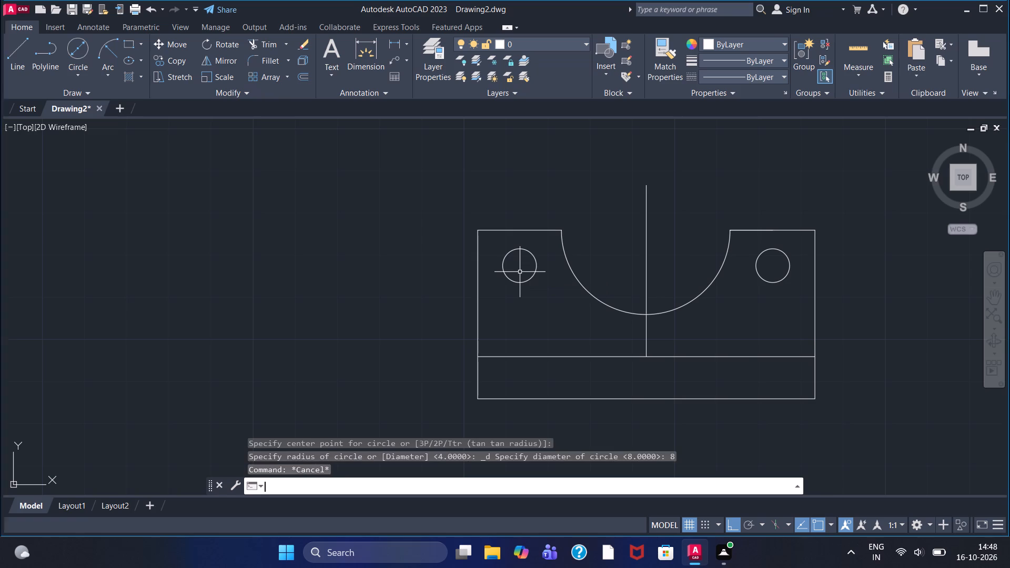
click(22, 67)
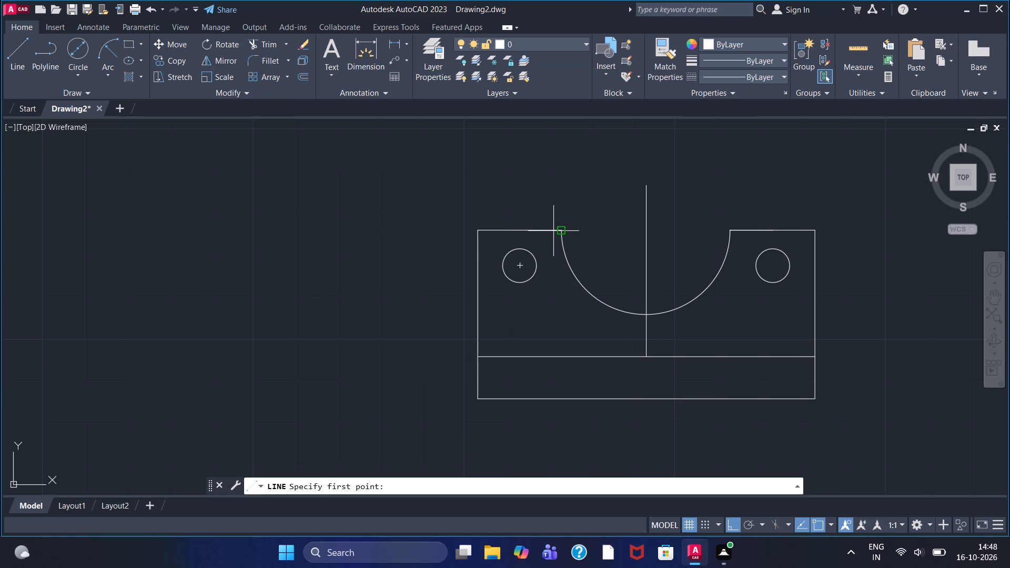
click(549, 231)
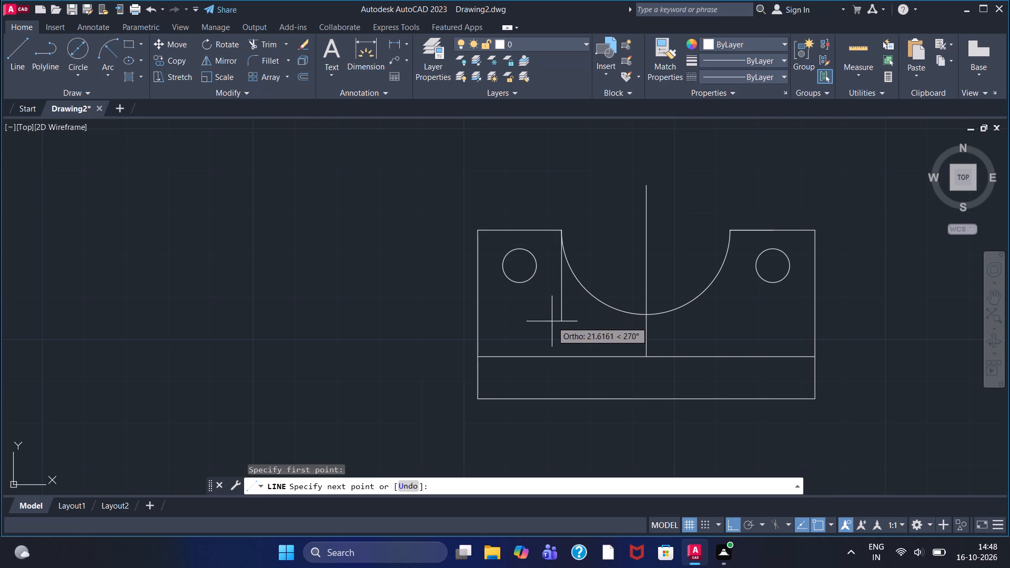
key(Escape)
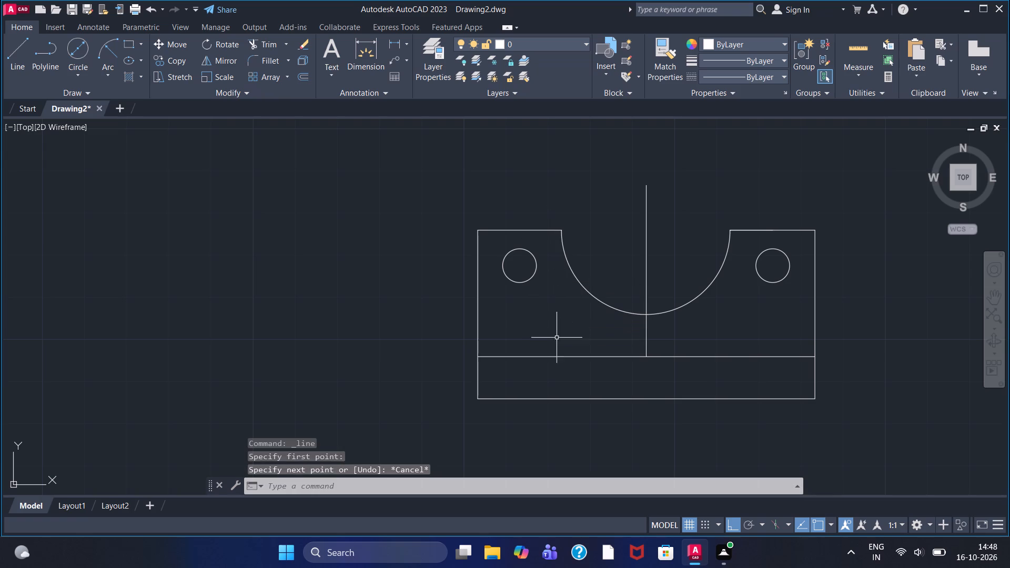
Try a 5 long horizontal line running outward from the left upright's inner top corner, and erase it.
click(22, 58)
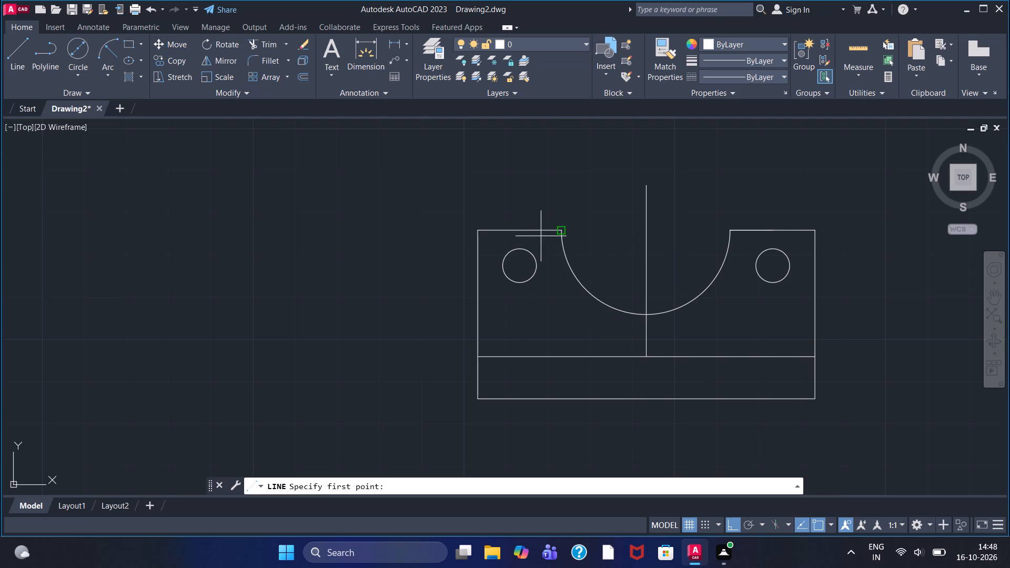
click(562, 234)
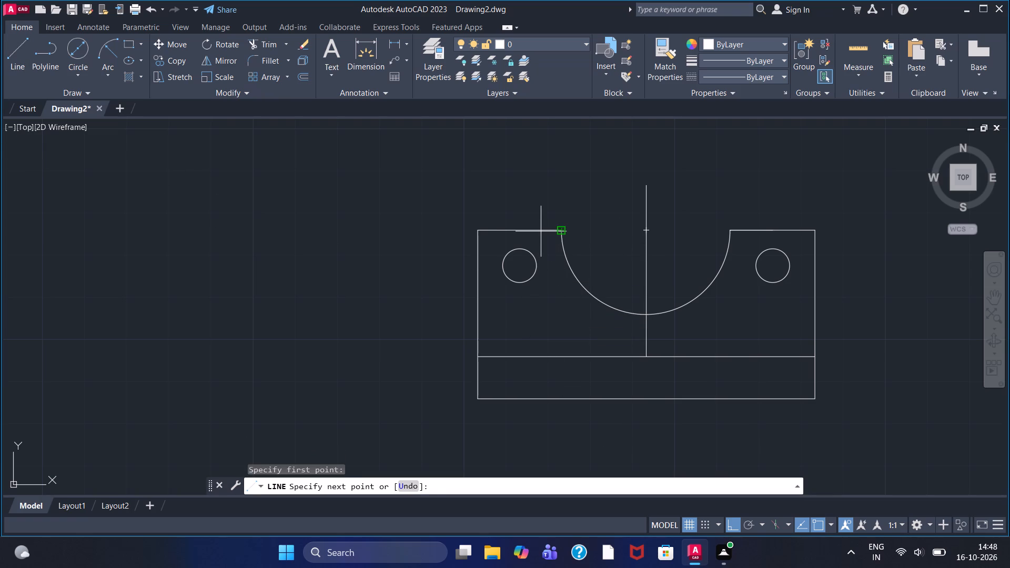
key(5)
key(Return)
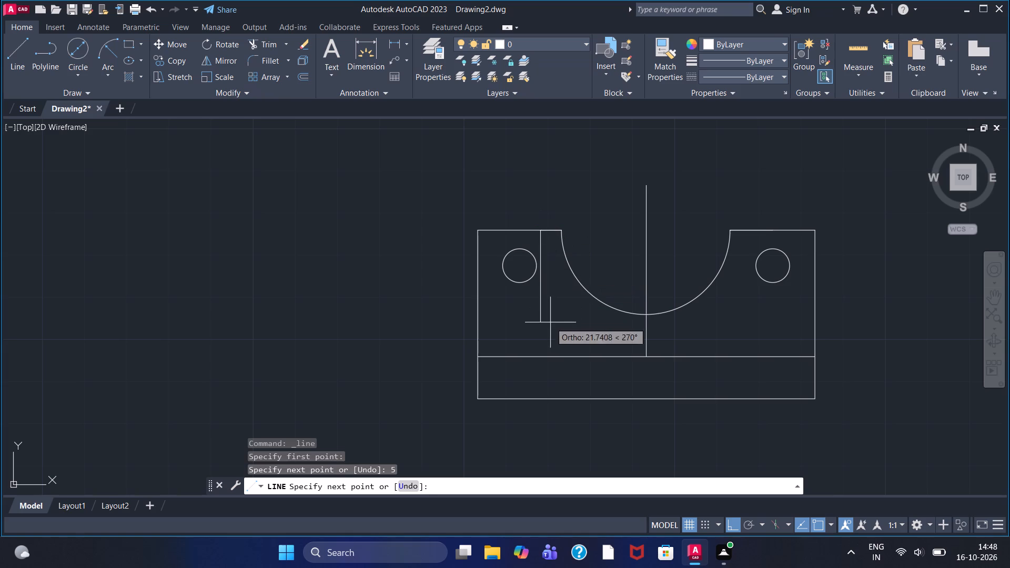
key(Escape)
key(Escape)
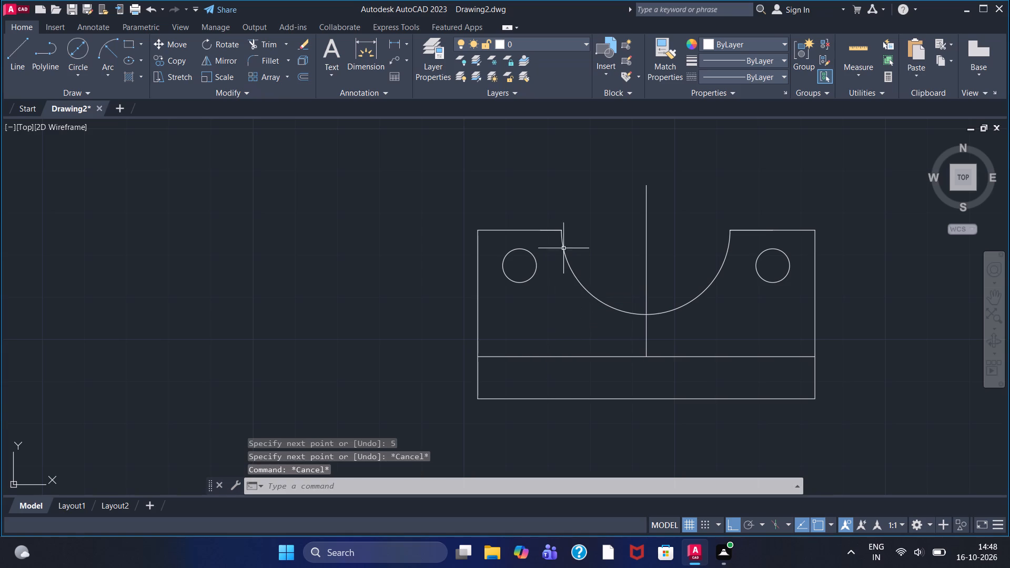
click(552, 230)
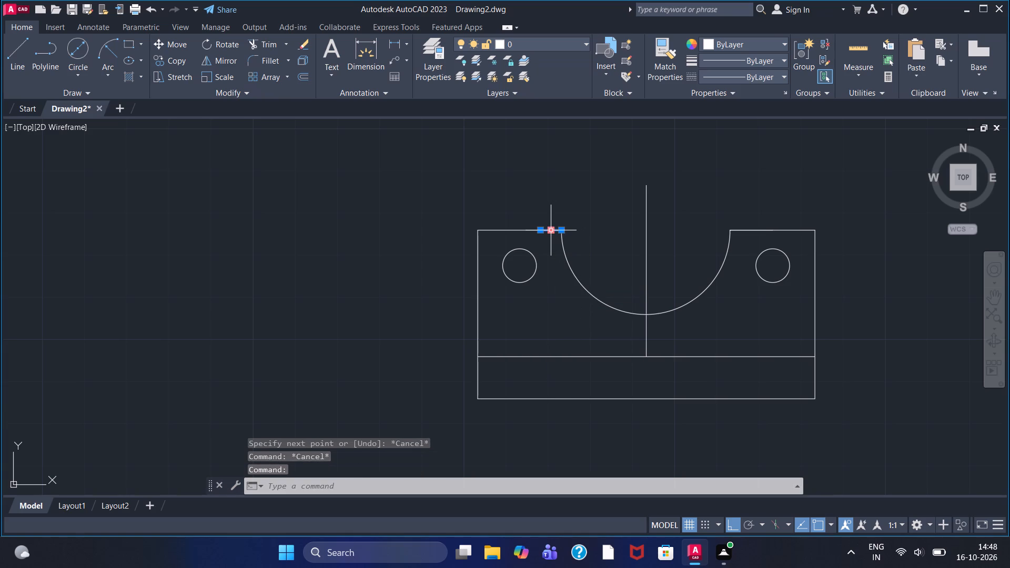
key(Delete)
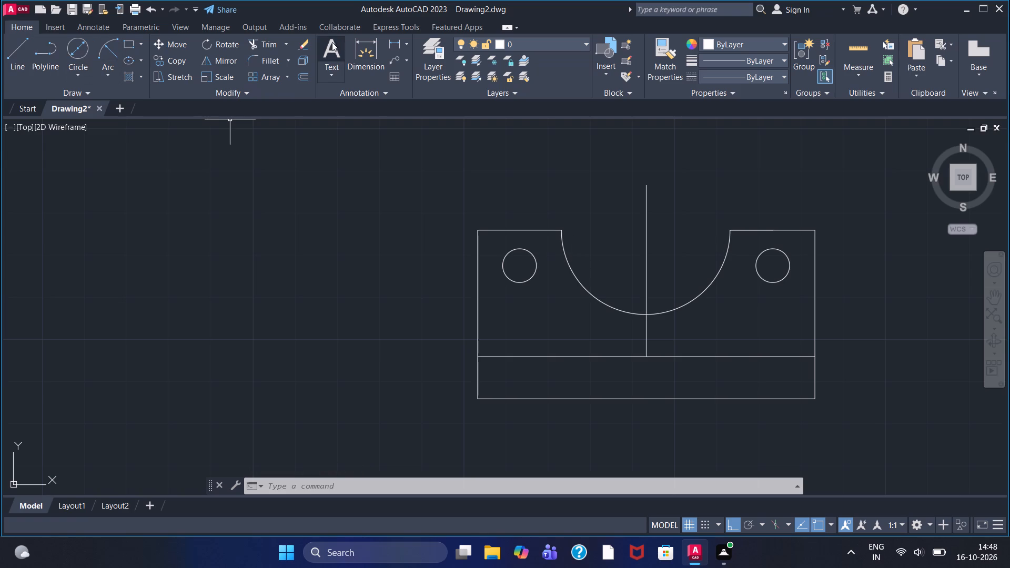
Add a linear dimension across the recess opening between the uprights' inner top corners, placed above the profile.
click(396, 42)
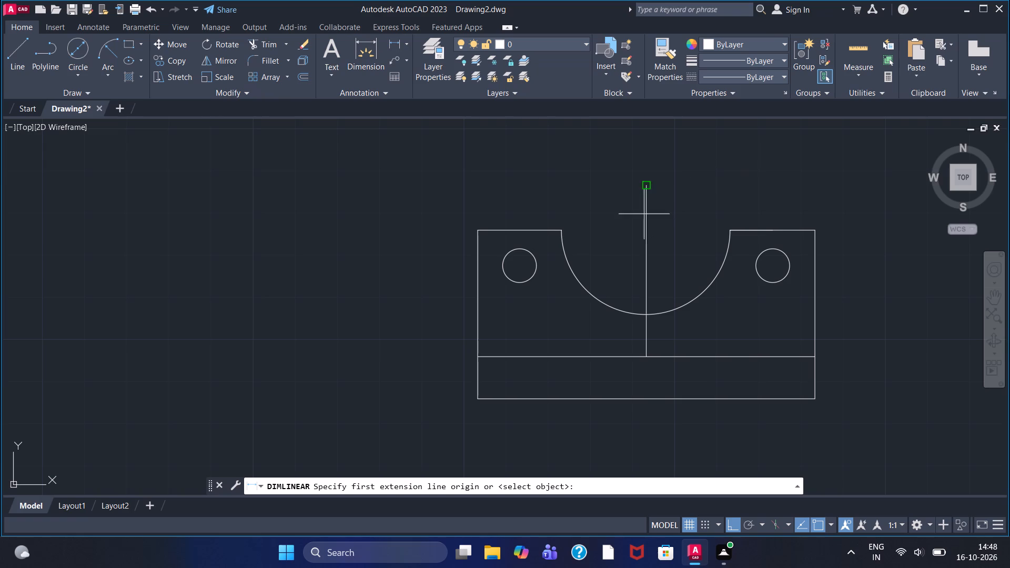
click(554, 231)
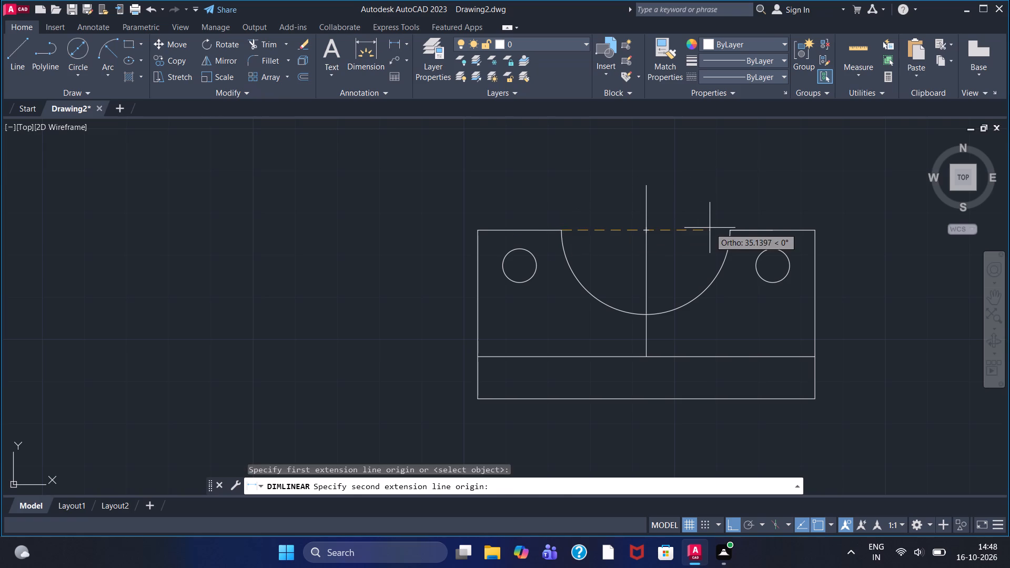
click(730, 229)
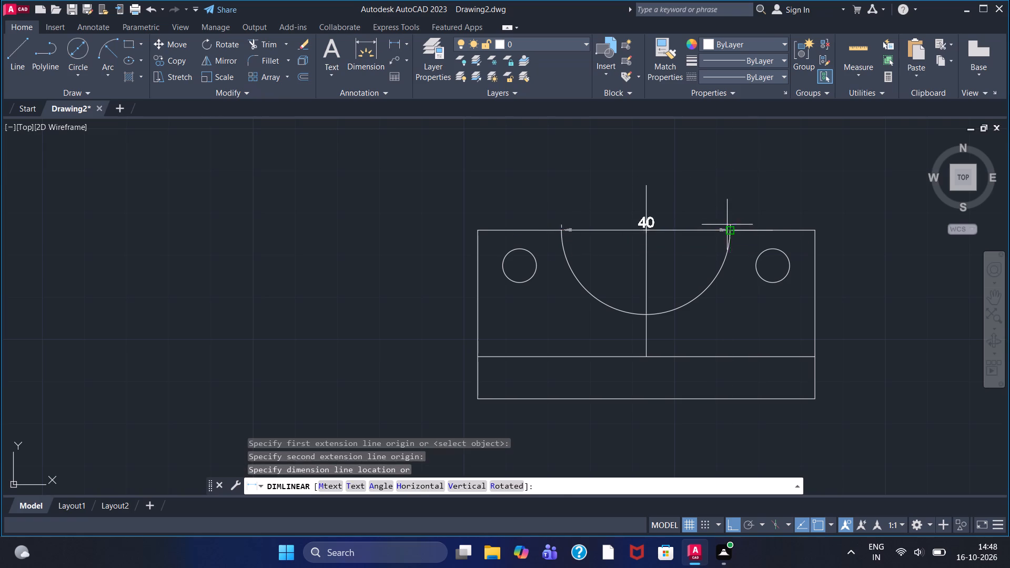
click(637, 155)
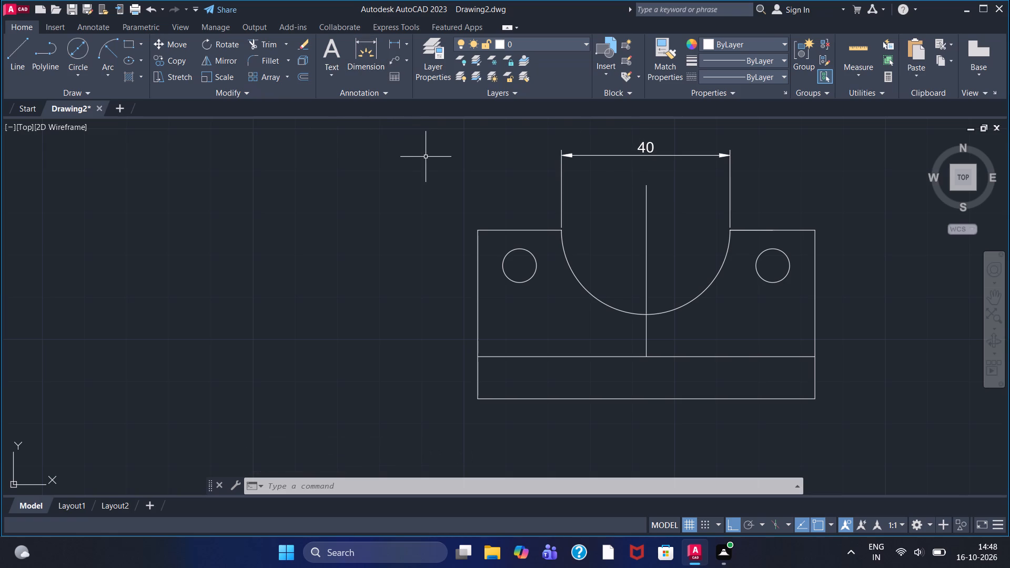
Draw a vertical projection line upward from the left upright's outer top corner, ending well above the dimension.
scroll(688, 268, up, 1)
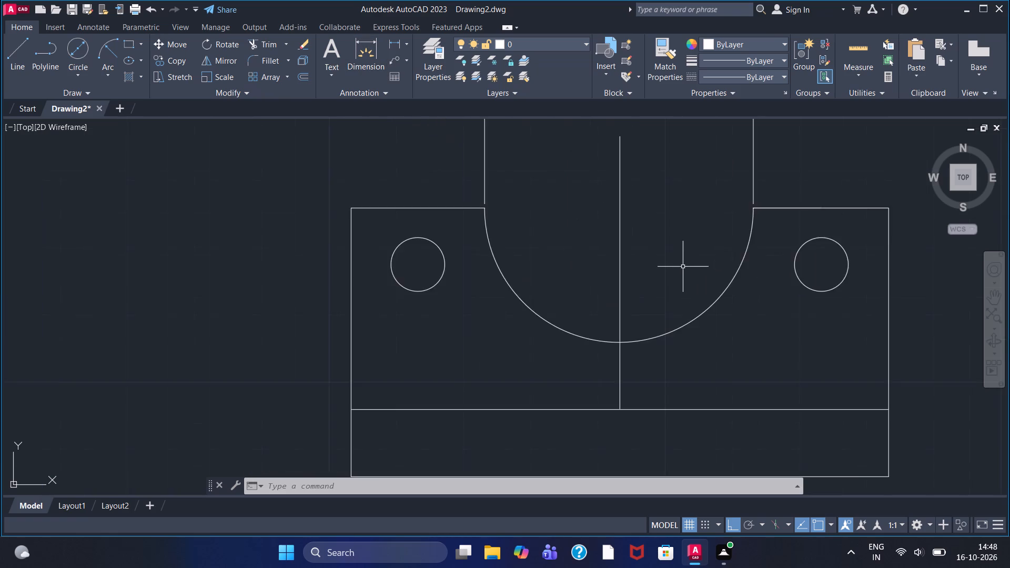
scroll(671, 266, down, 2)
scroll(458, 327, down, 1)
middle_drag(531, 204, 507, 315)
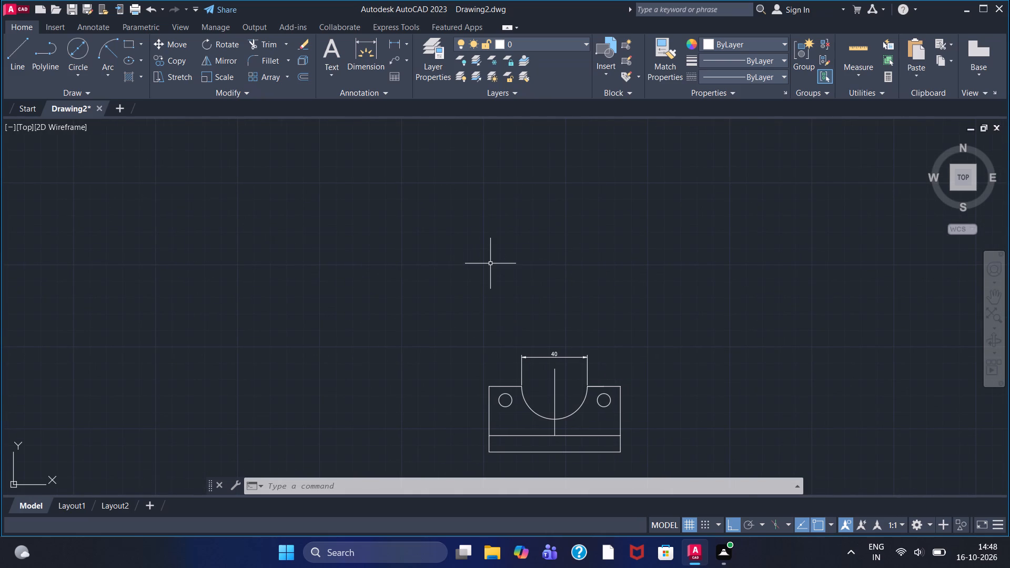
click(3, 60)
click(19, 56)
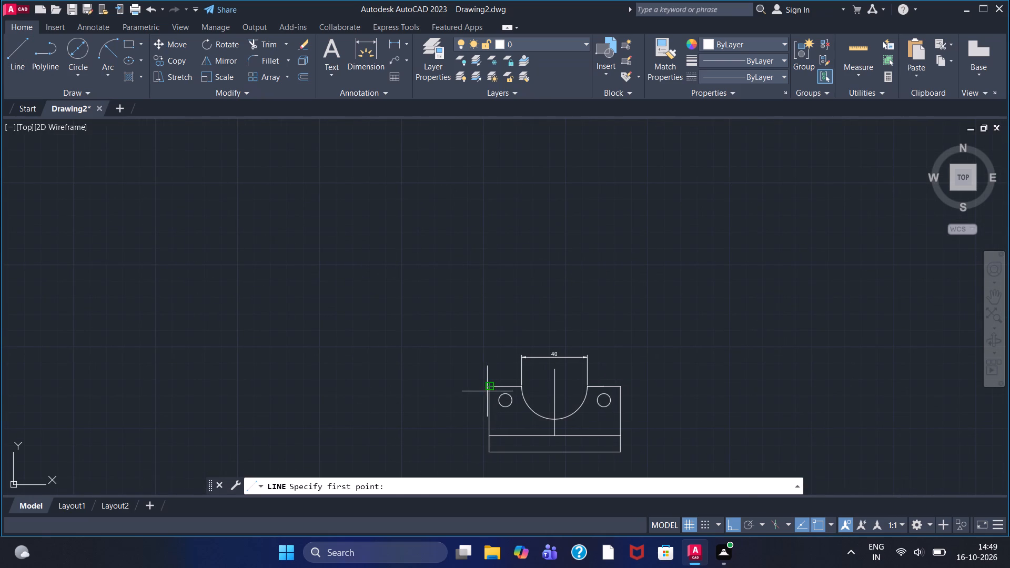
click(490, 386)
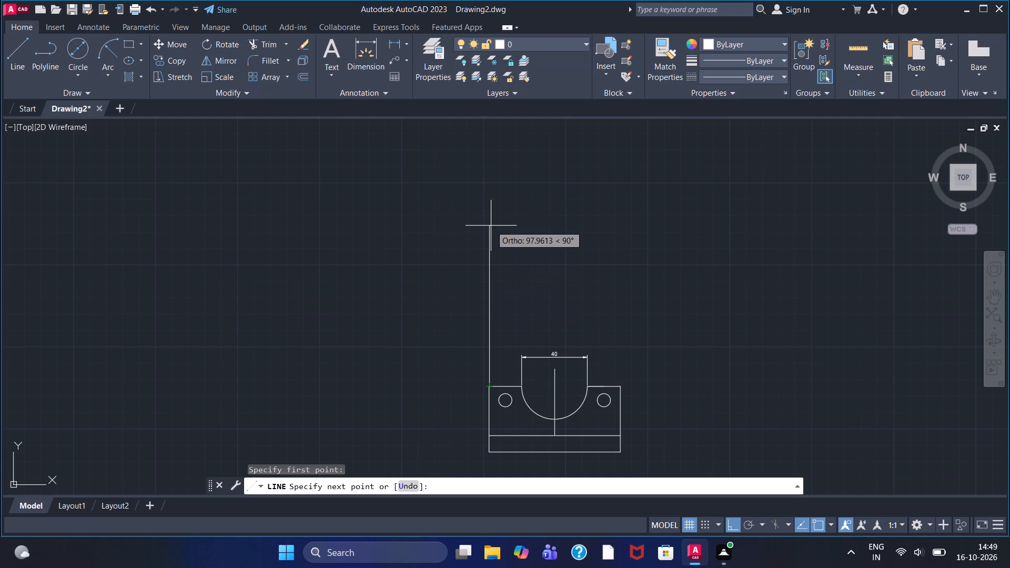
click(491, 198)
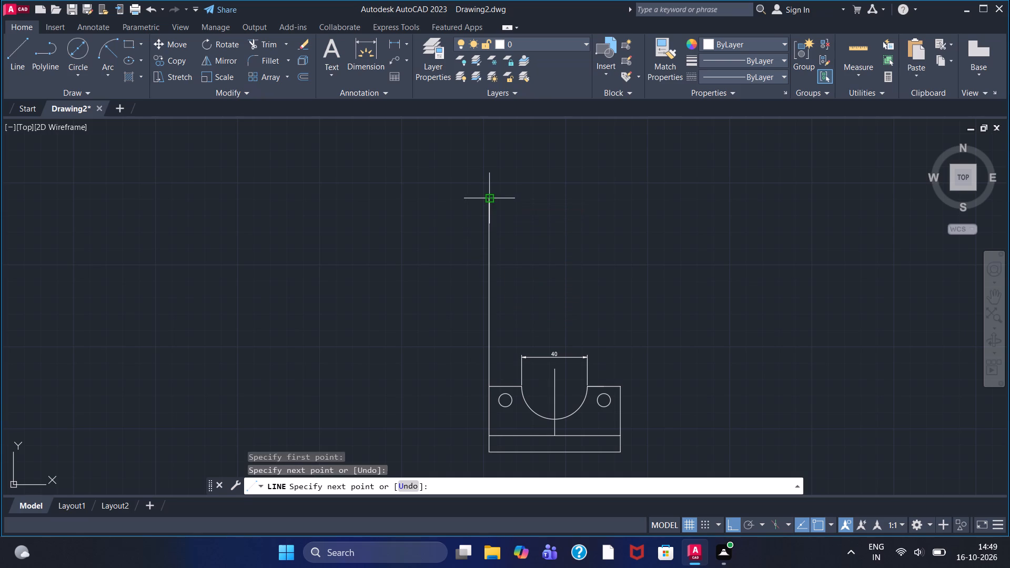
right_click(442, 193)
click(450, 206)
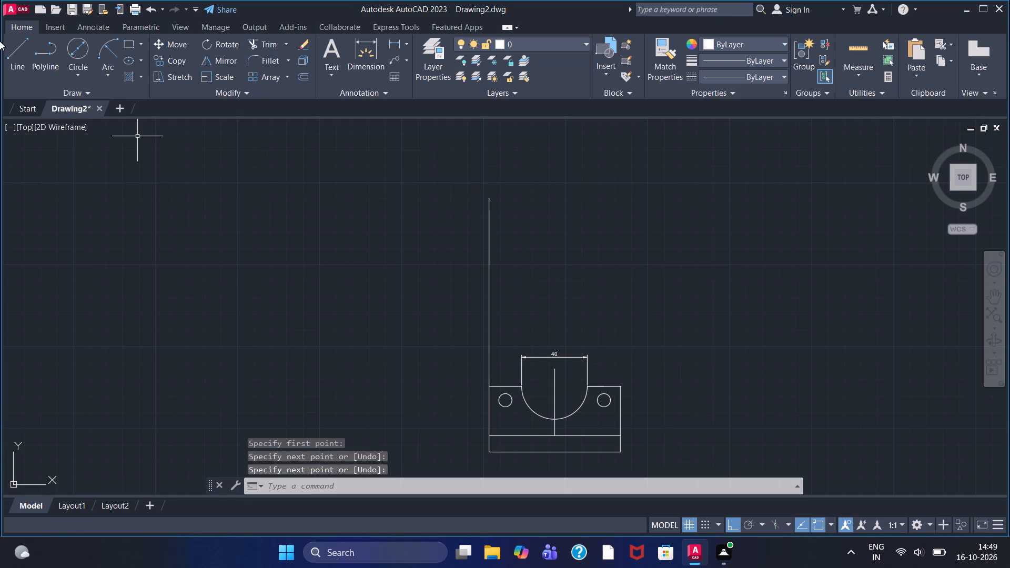
Draw a vertical projection line upward from the right upright's outer top corner to about the left line's height.
click(19, 46)
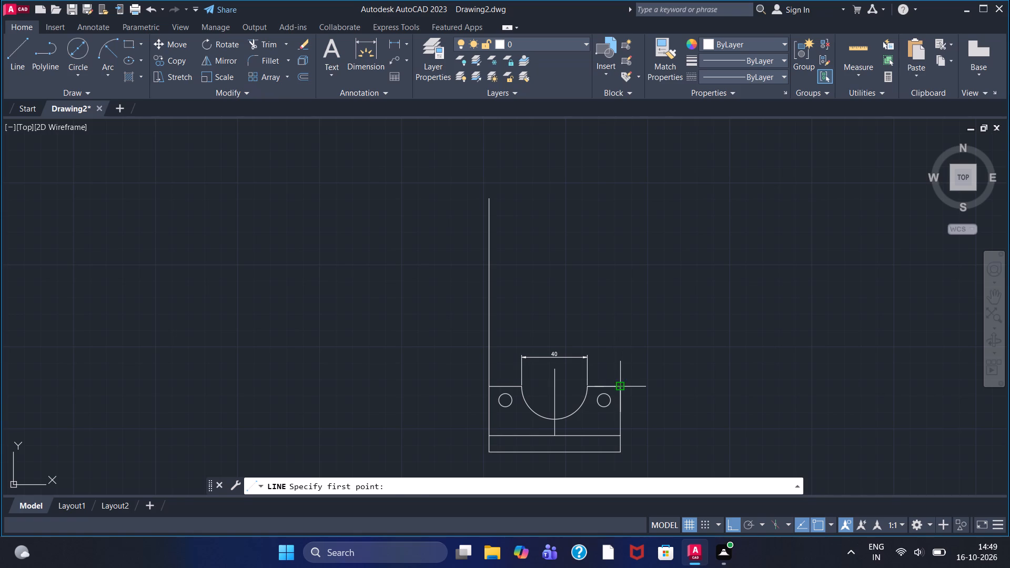
drag(621, 386, 617, 356)
click(617, 196)
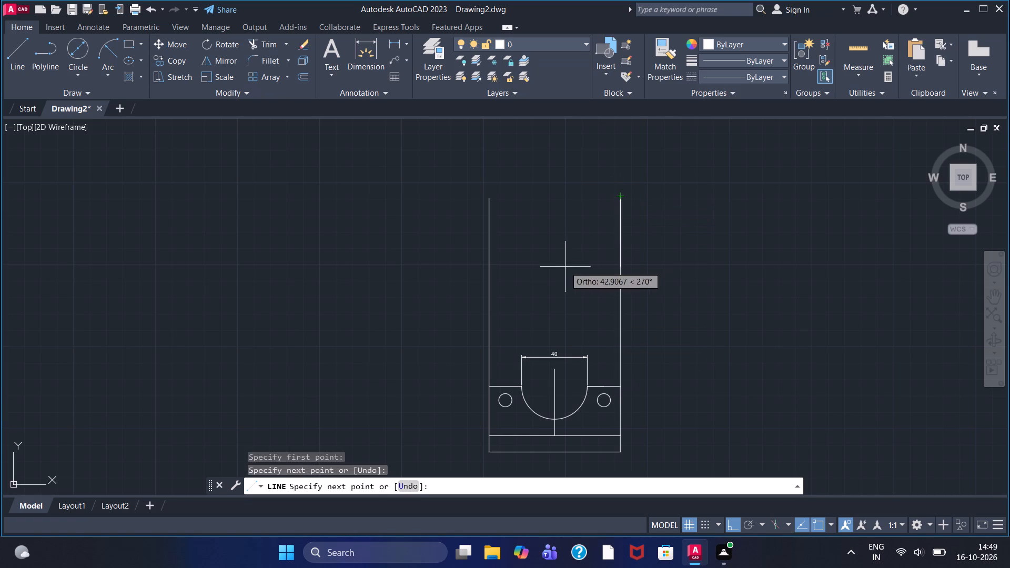
right_click(567, 238)
click(573, 242)
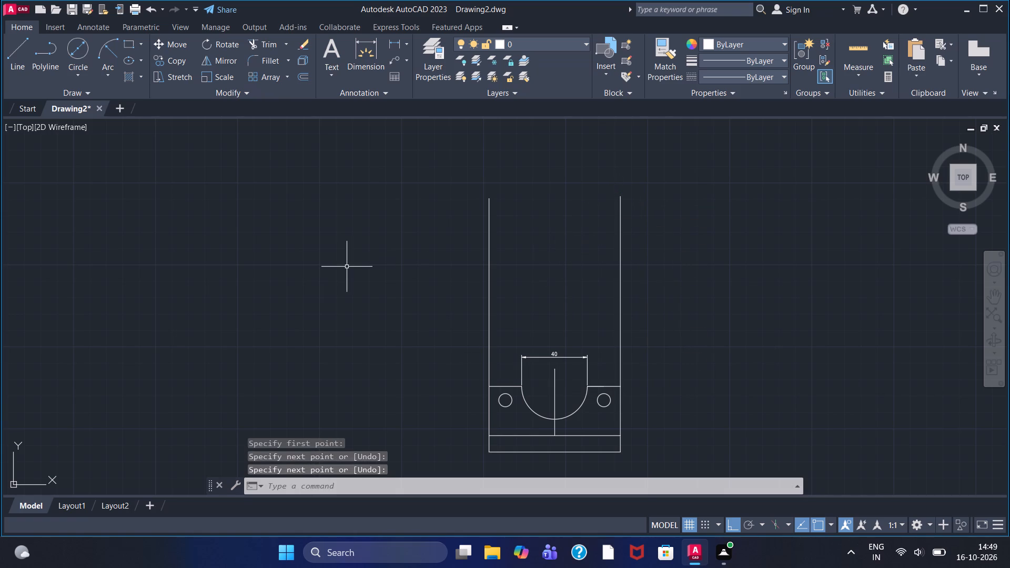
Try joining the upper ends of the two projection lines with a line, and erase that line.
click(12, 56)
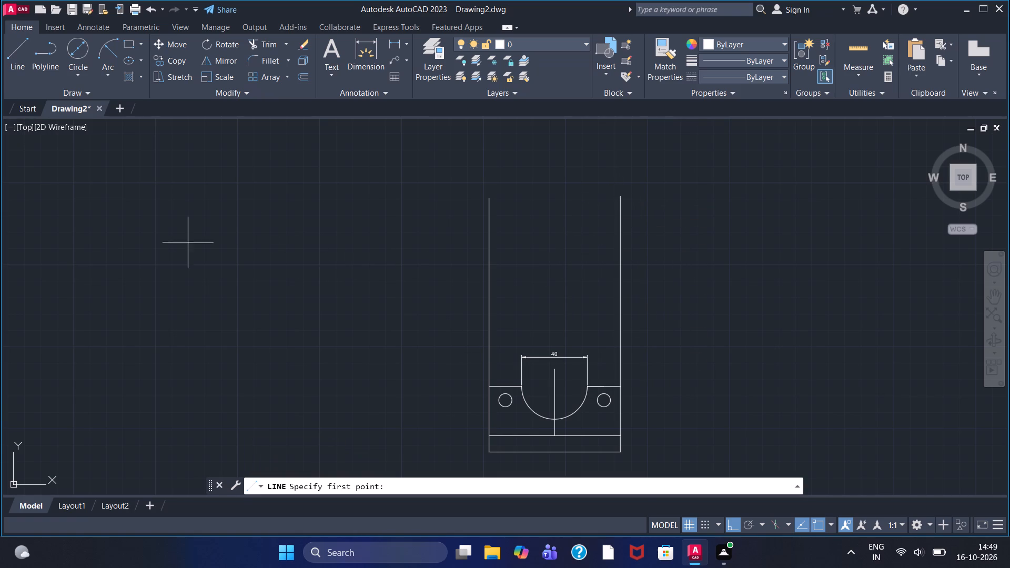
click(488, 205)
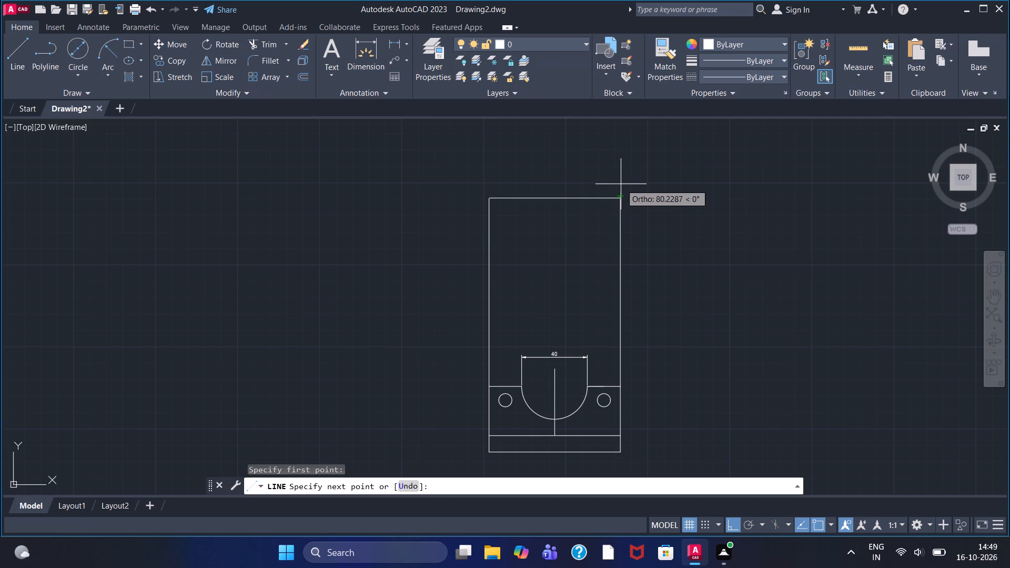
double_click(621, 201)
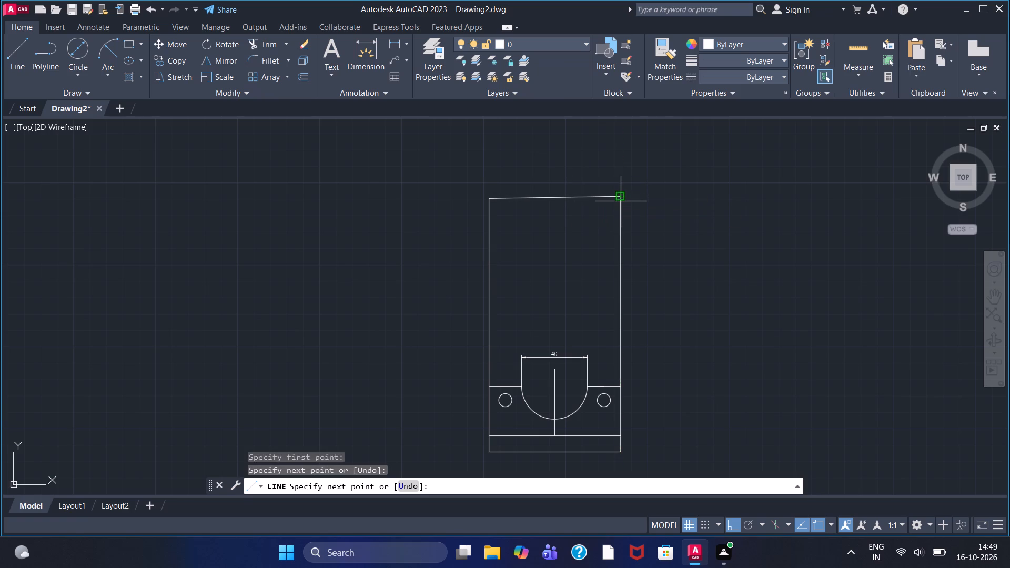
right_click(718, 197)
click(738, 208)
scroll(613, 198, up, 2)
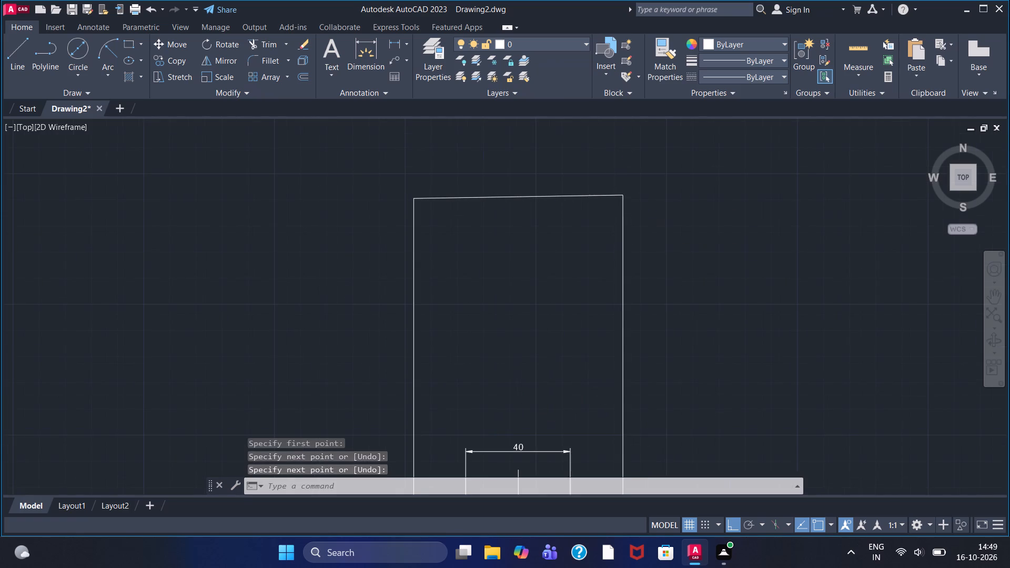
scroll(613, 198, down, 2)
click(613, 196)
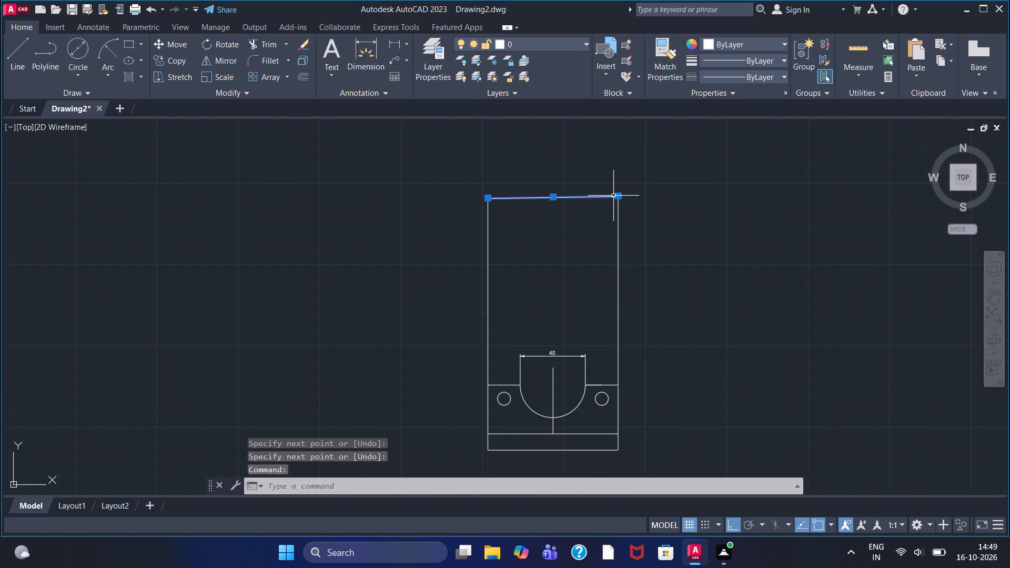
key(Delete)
Draw a horizontal line from the left projection line's upper end to beyond the right projection line.
click(12, 52)
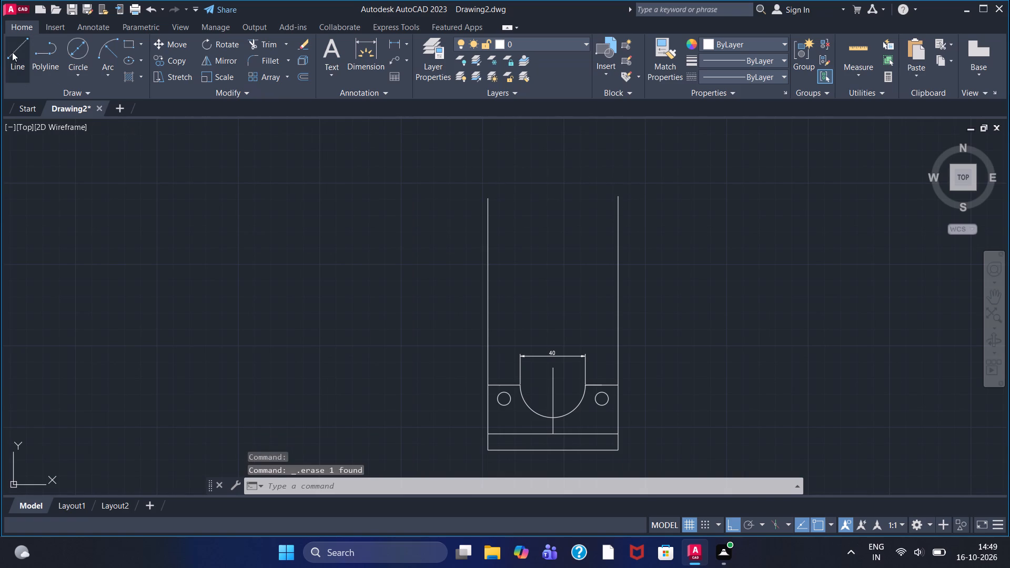
click(488, 198)
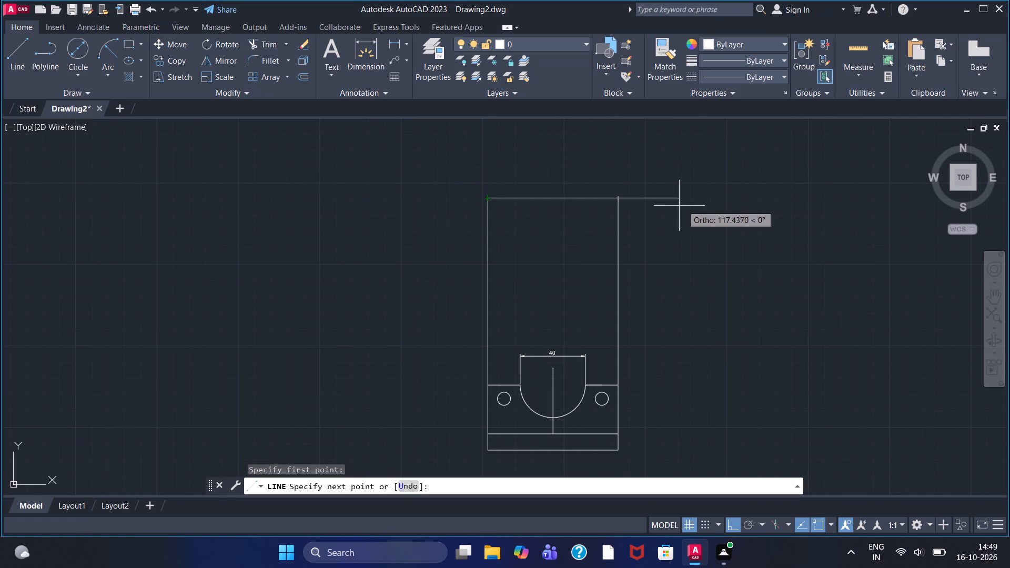
click(699, 204)
right_click(672, 161)
click(690, 169)
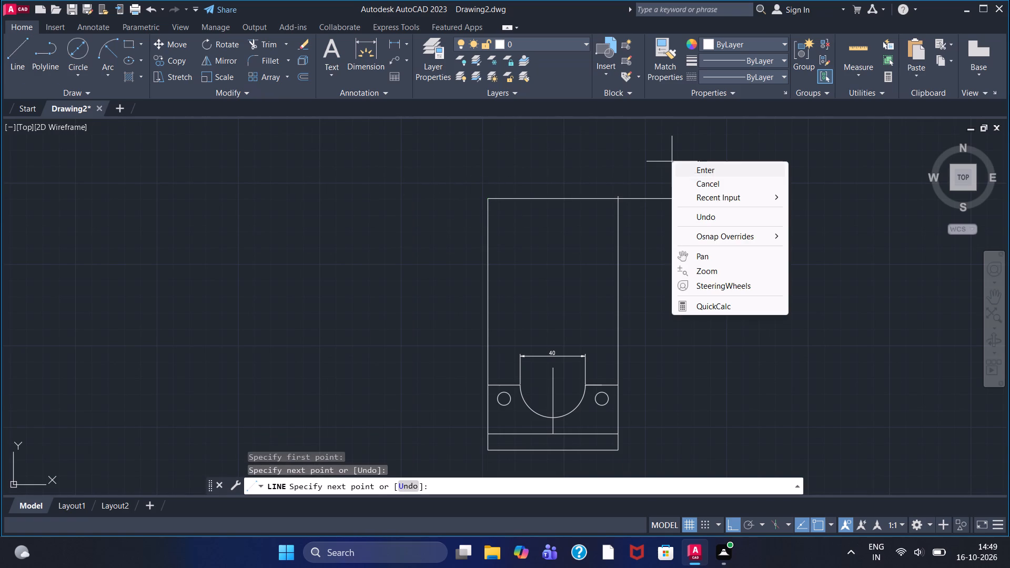
Trim the horizontal line's overhang past the right projection line and that projection line's tip above it.
click(271, 46)
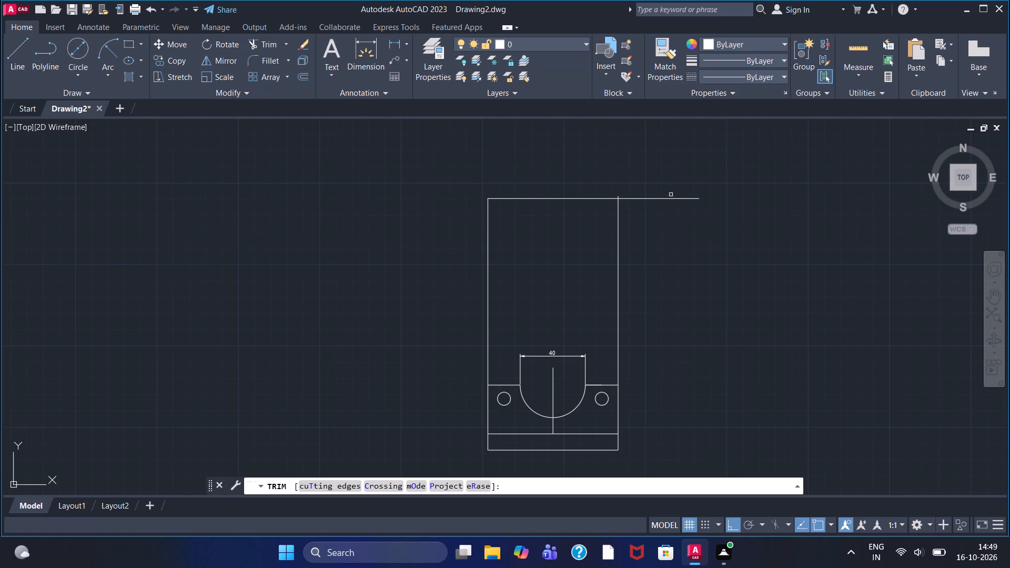
click(671, 200)
scroll(600, 198, up, 5)
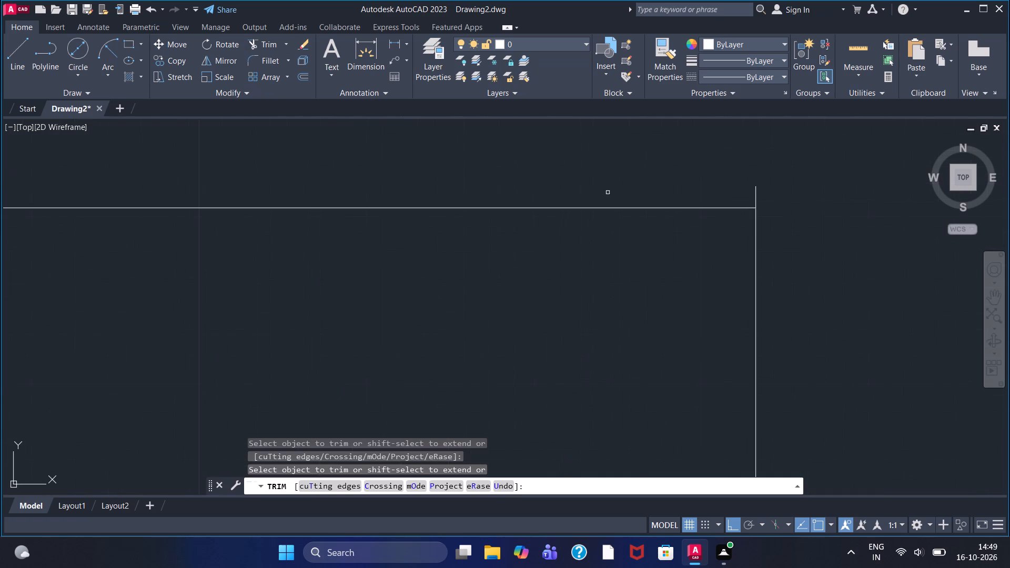
click(757, 196)
Trim away both vertical projection lines between the bracket profile and the upper horizontal line.
scroll(693, 246, down, 5)
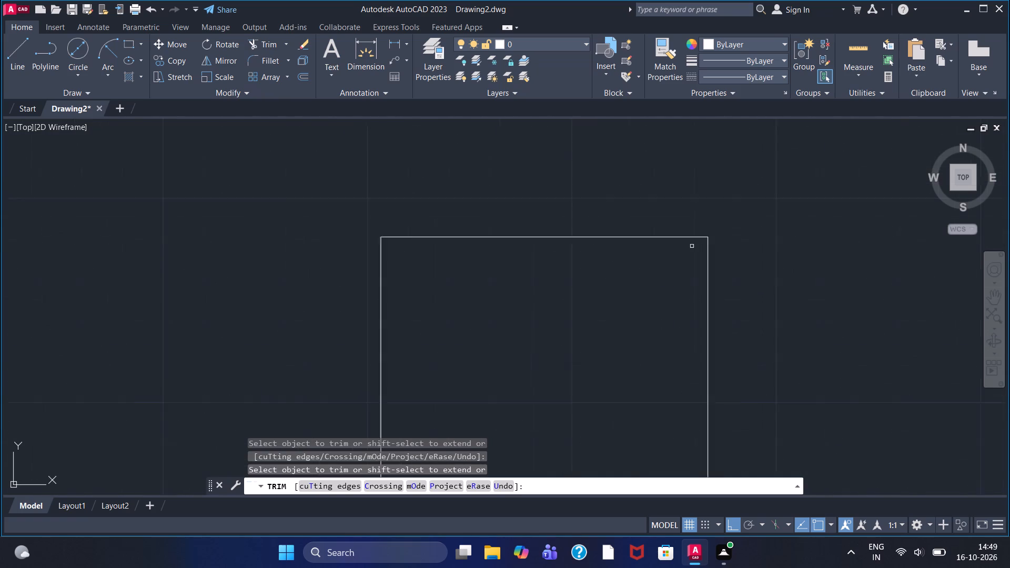
scroll(690, 247, up, 1)
scroll(683, 250, down, 2)
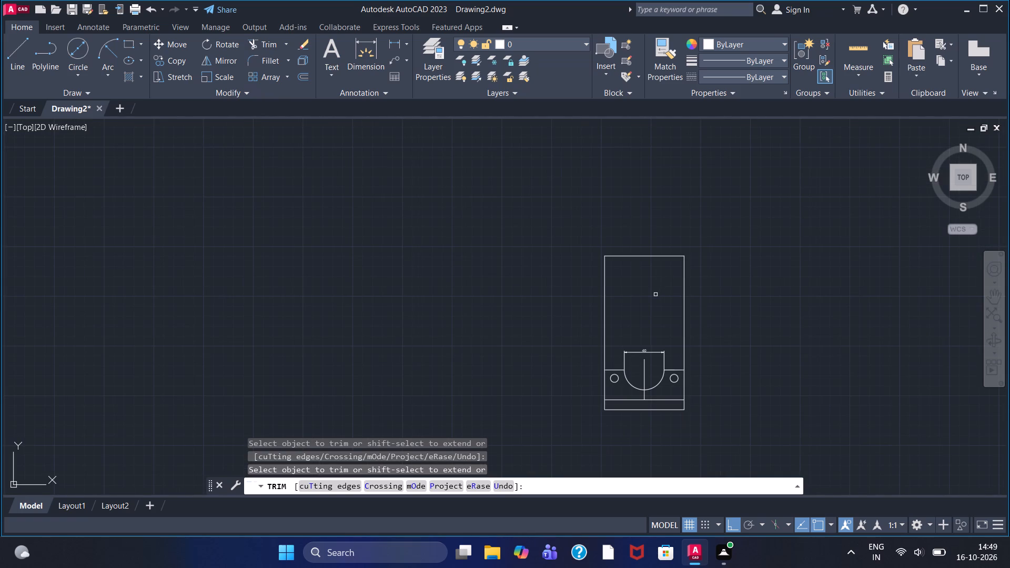
click(604, 309)
click(682, 303)
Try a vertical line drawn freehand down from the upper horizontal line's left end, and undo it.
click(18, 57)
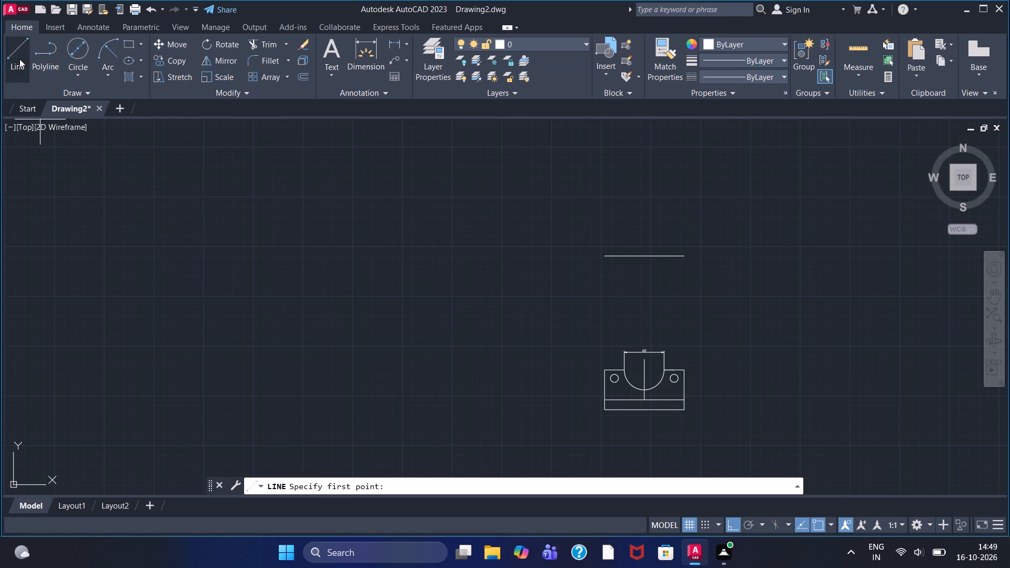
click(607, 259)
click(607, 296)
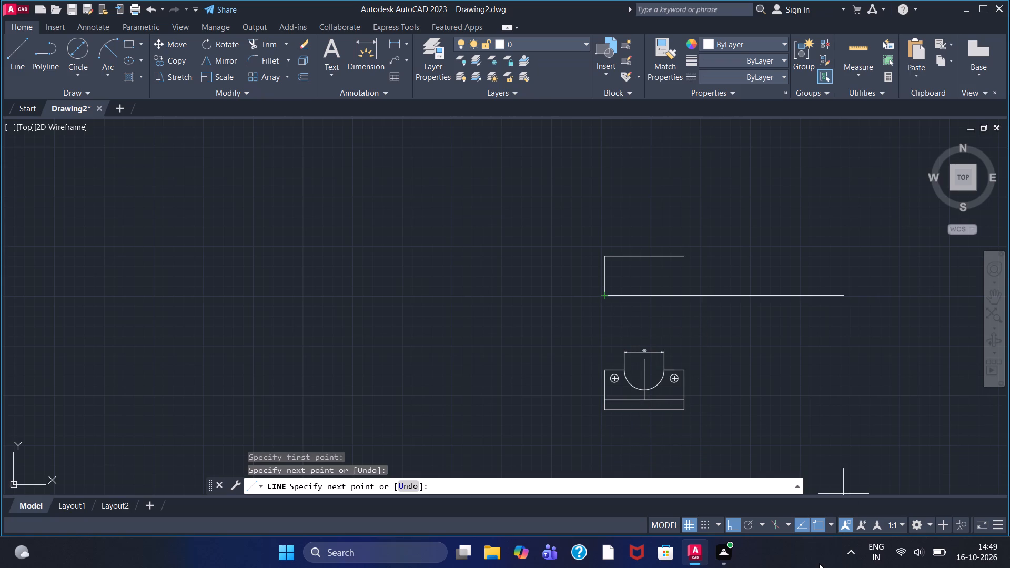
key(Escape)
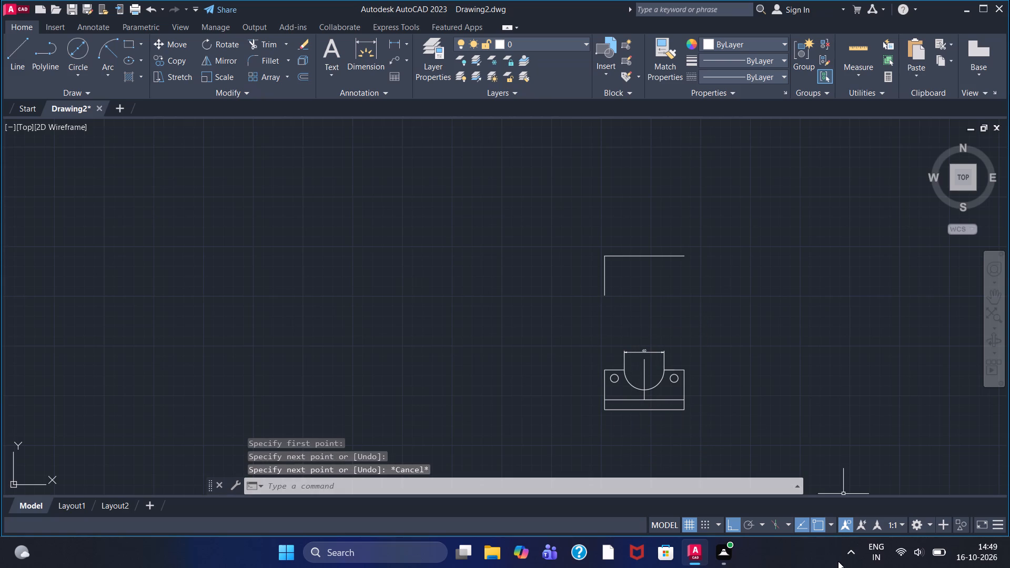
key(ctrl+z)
Complete the upper view's rectangle with lines from the horizontal line's left end: 40 down, 80 right and 40 up.
click(16, 60)
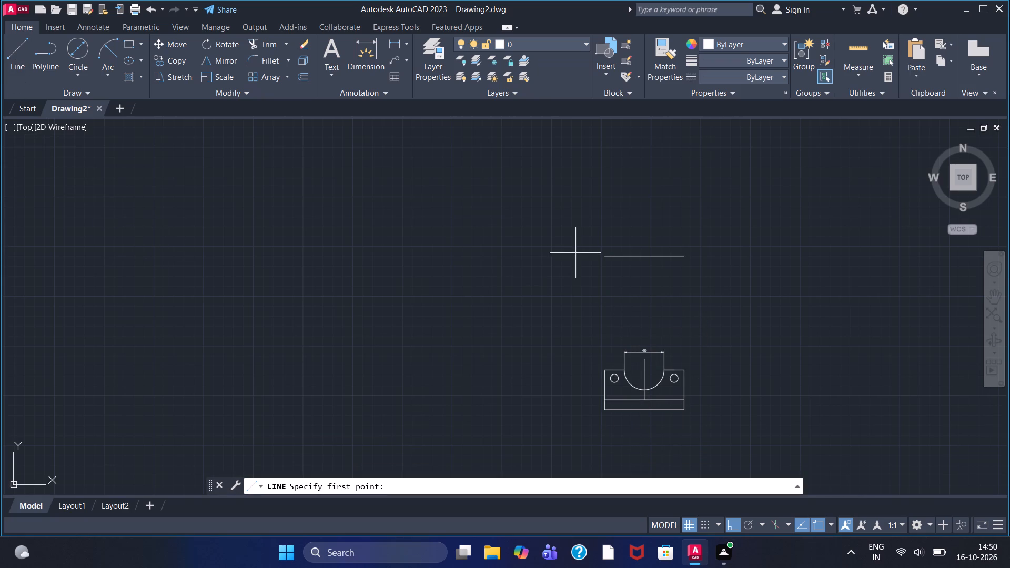
click(608, 261)
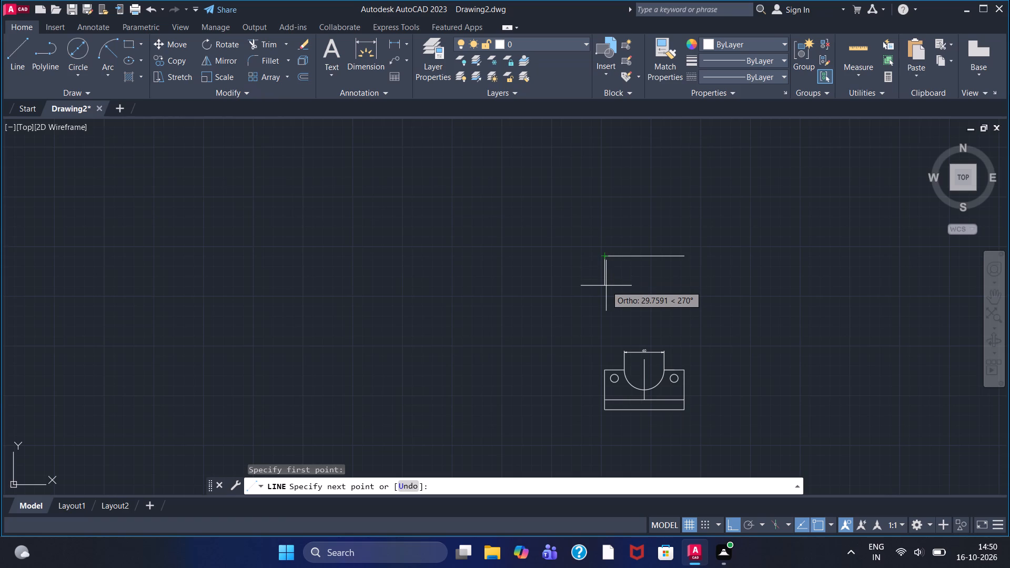
text(40)
key(Return)
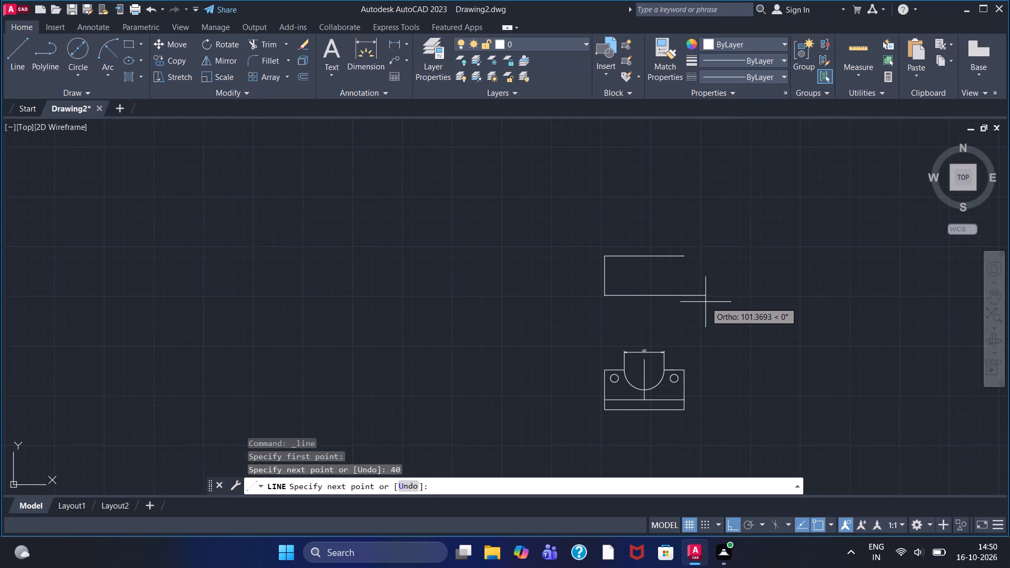
scroll(630, 286, up, 2)
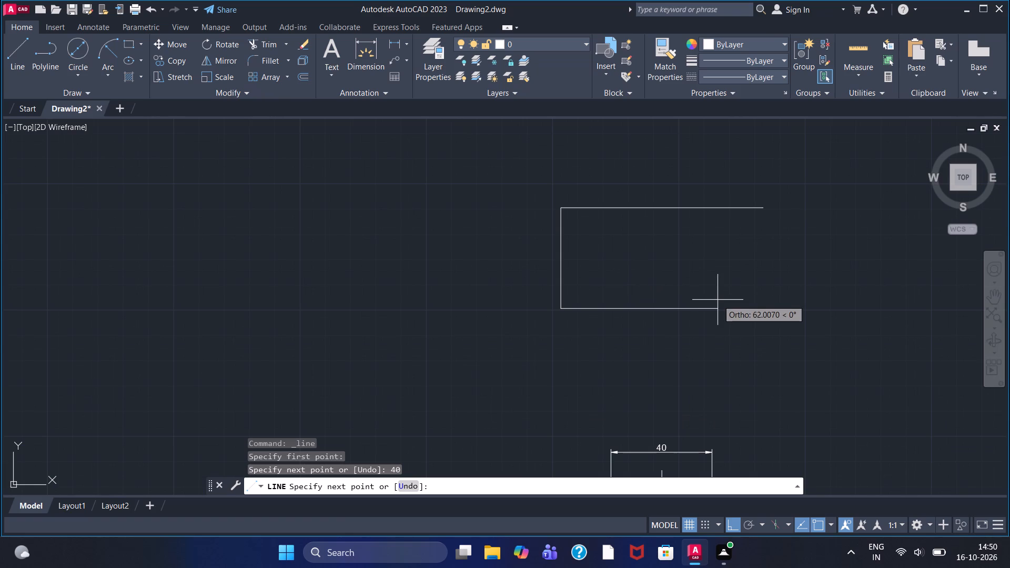
text(80)
key(Return)
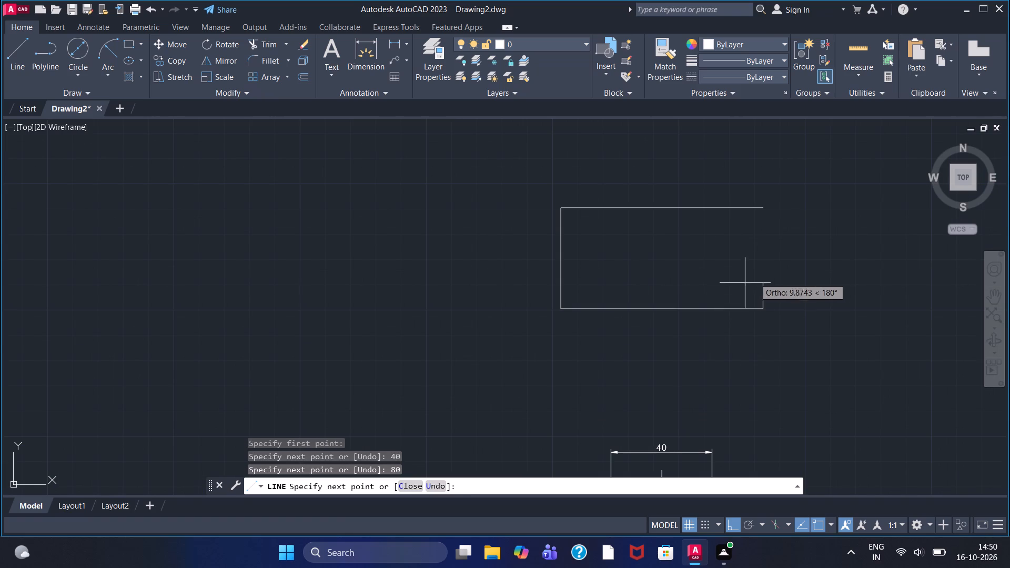
text(40)
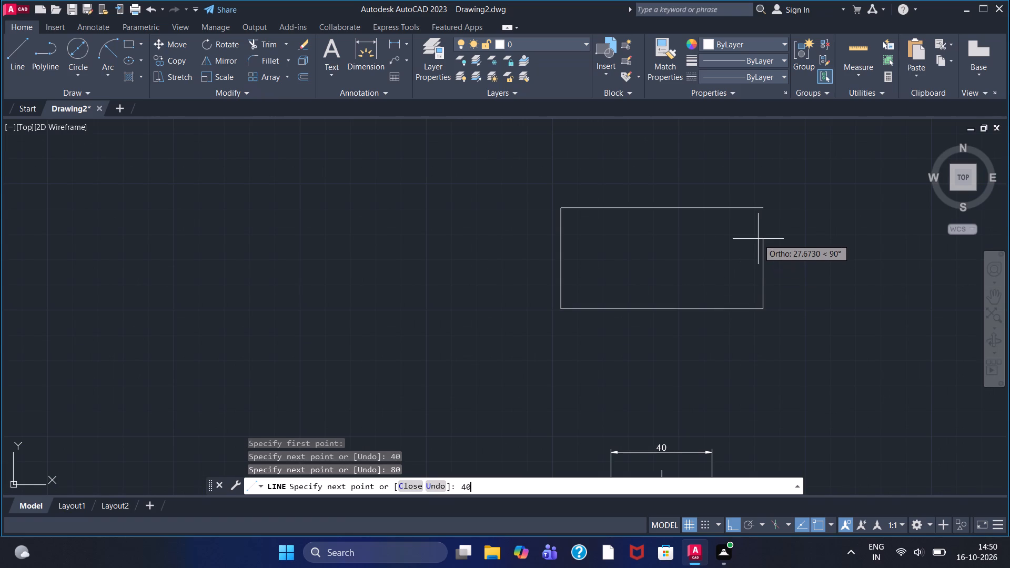
key(Return)
key(Escape)
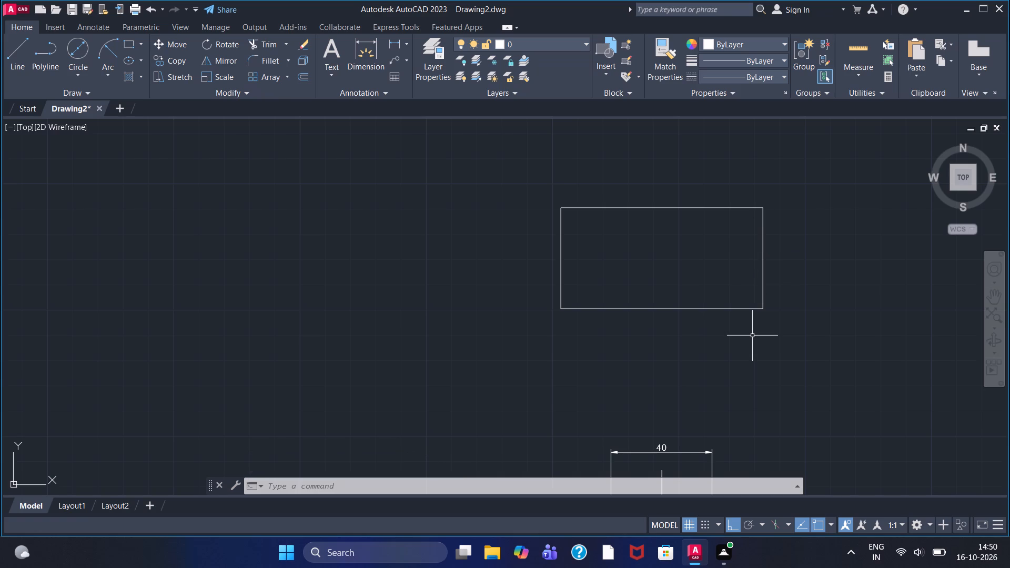
Fillet the two lower corners of the upper view's rectangle with radius 10.
click(272, 58)
click(497, 484)
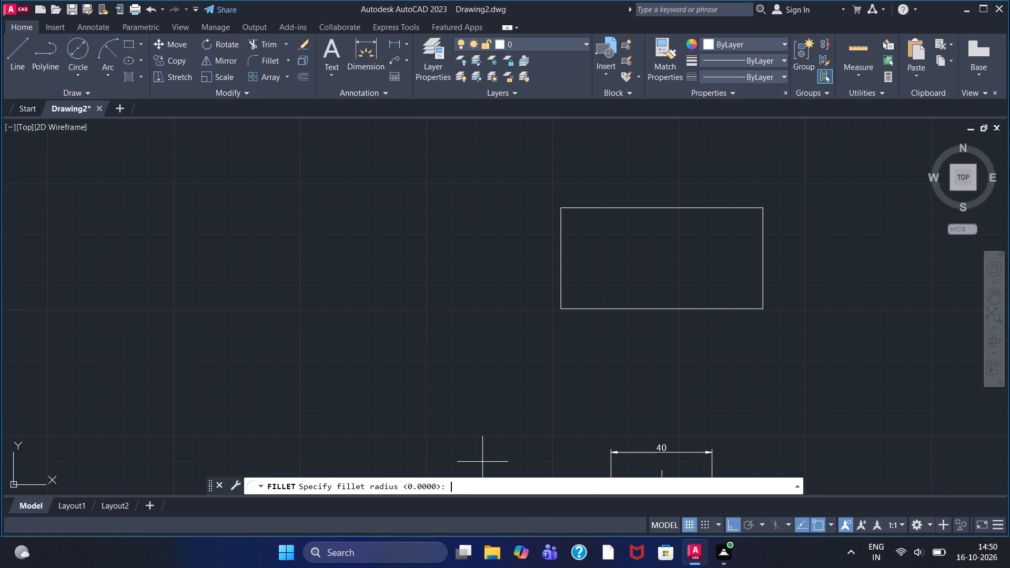
text(10)
key(Return)
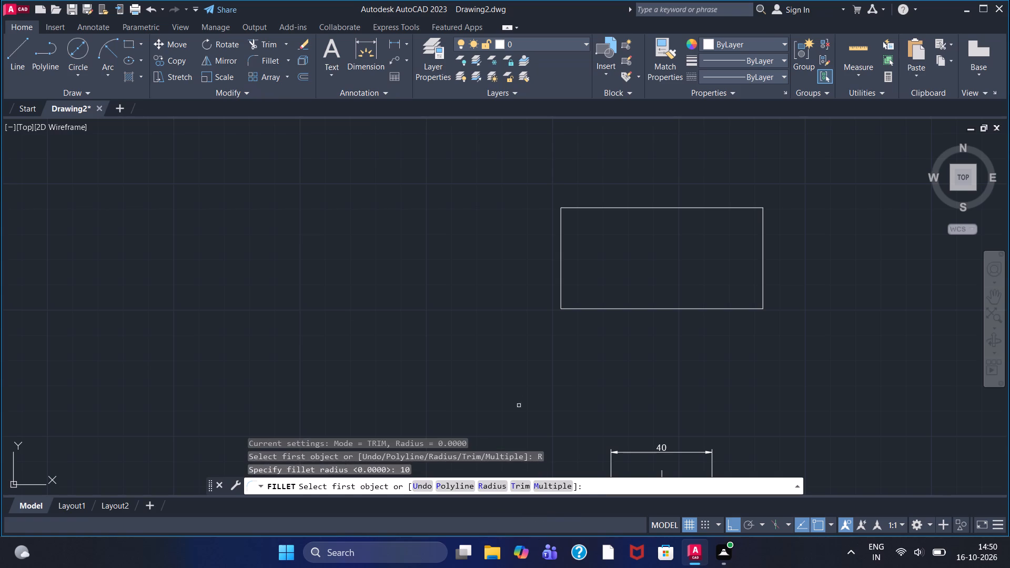
click(561, 290)
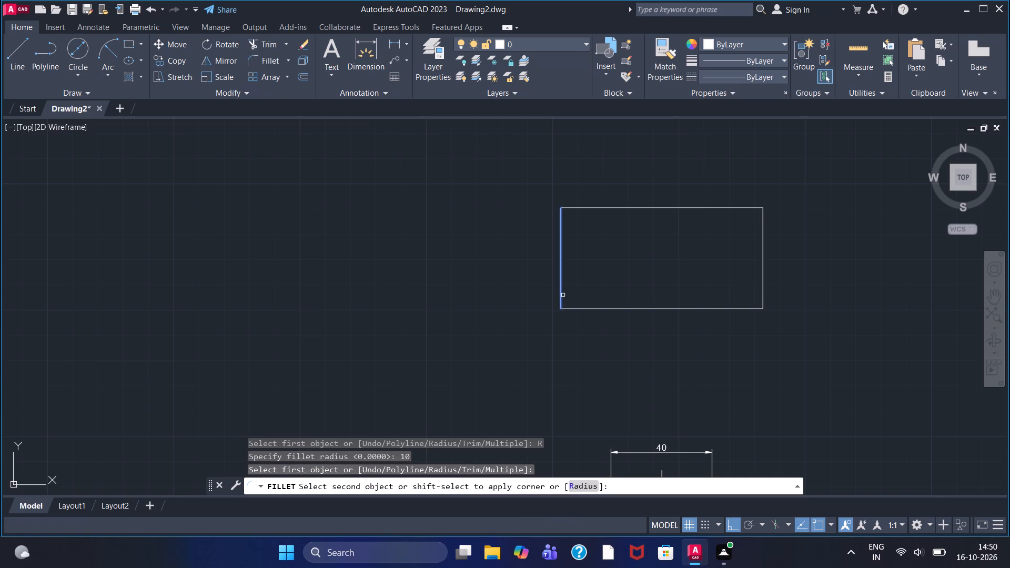
click(578, 309)
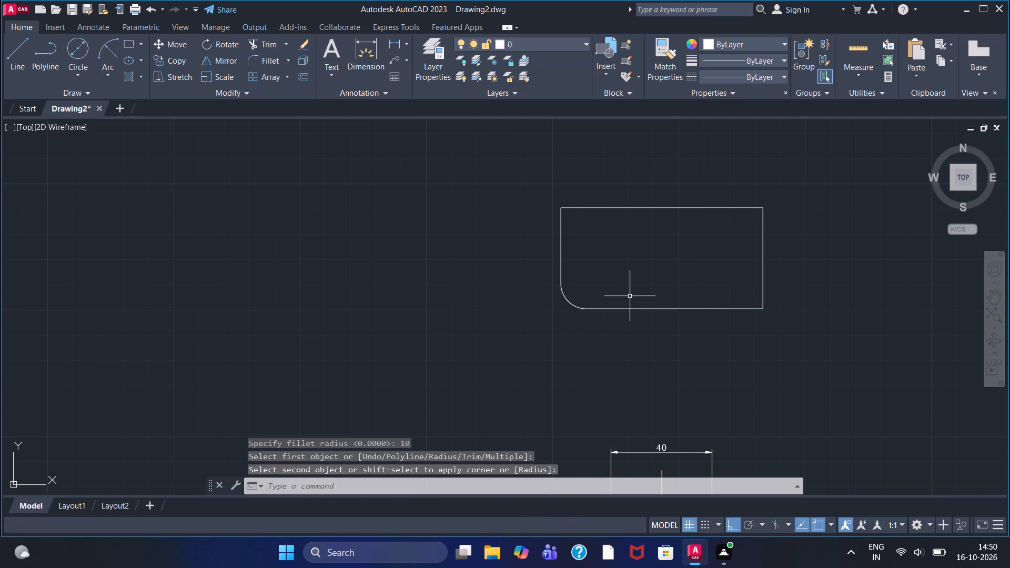
right_click(378, 230)
click(415, 241)
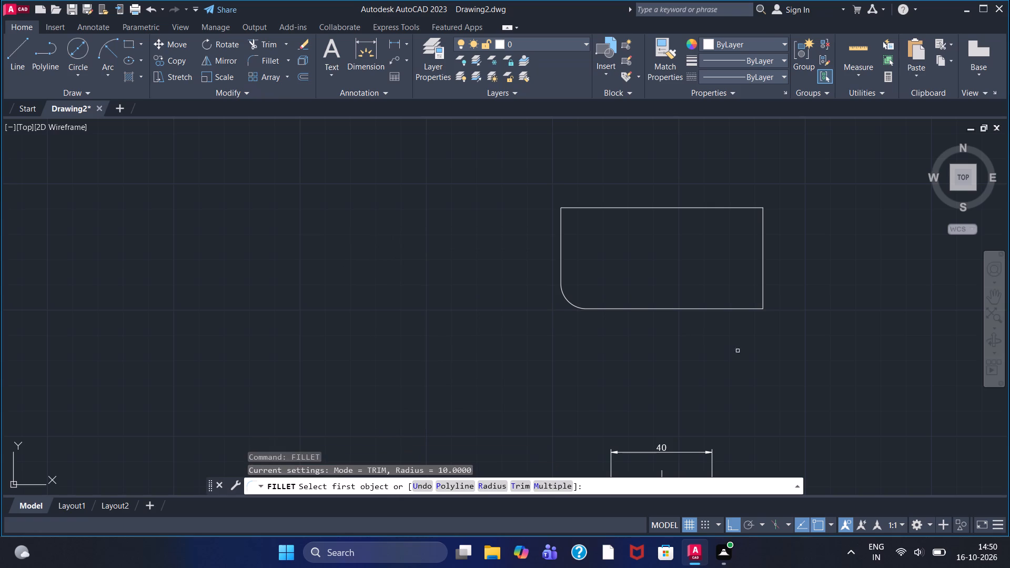
click(741, 306)
click(741, 307)
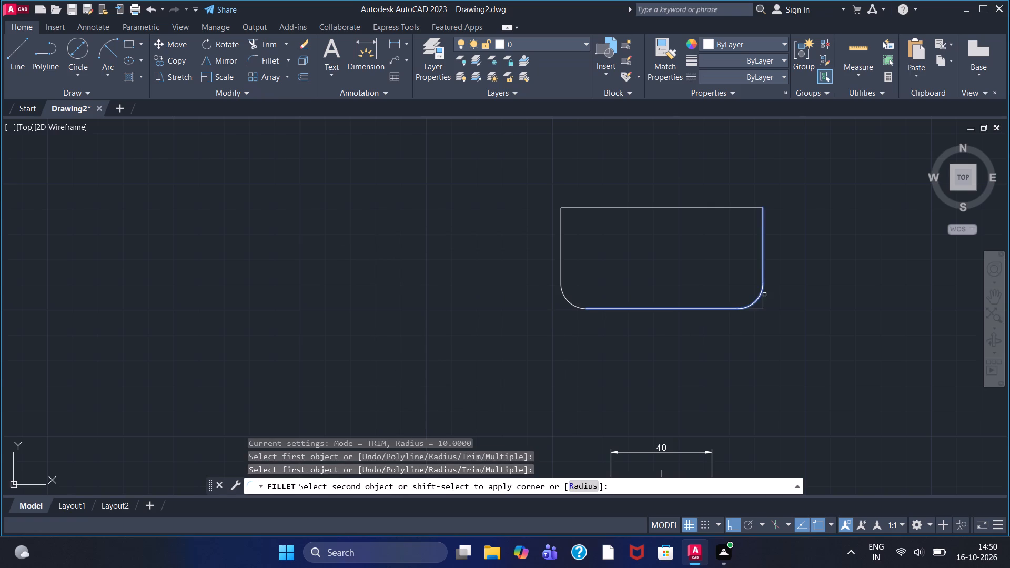
click(764, 295)
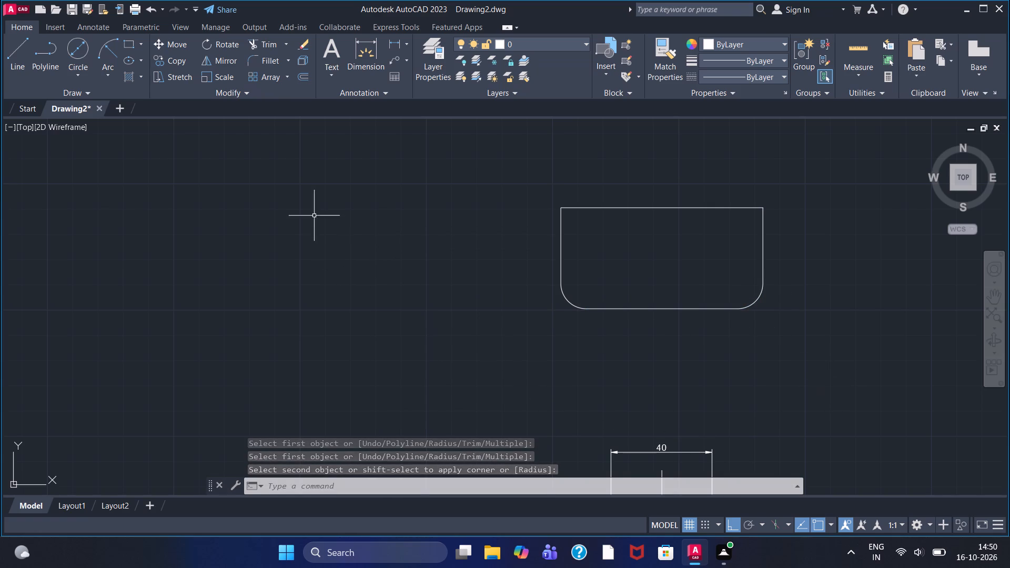
Fillet the two upper outer corners of the bracket's front profile with radius 8.
click(254, 59)
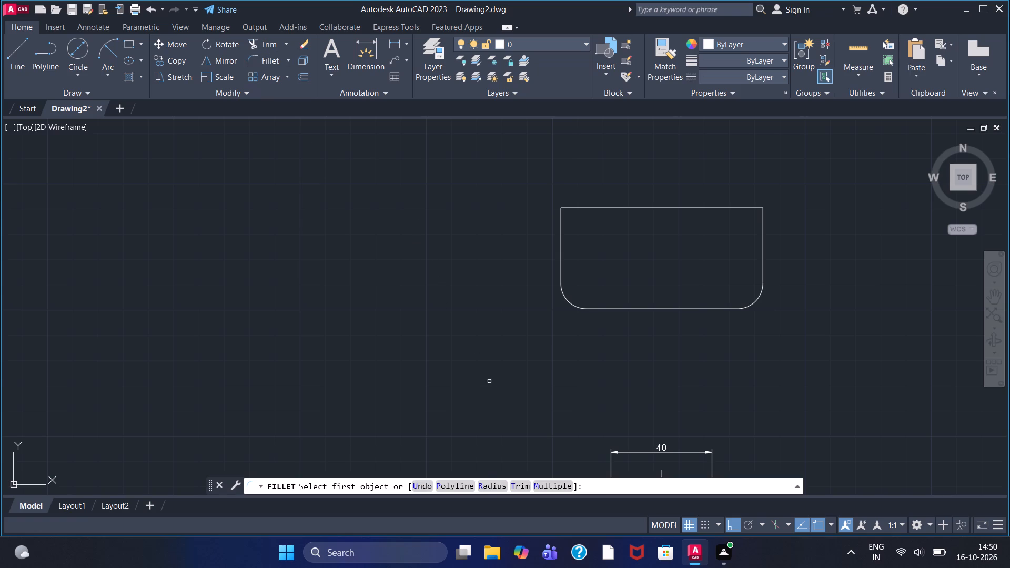
click(489, 490)
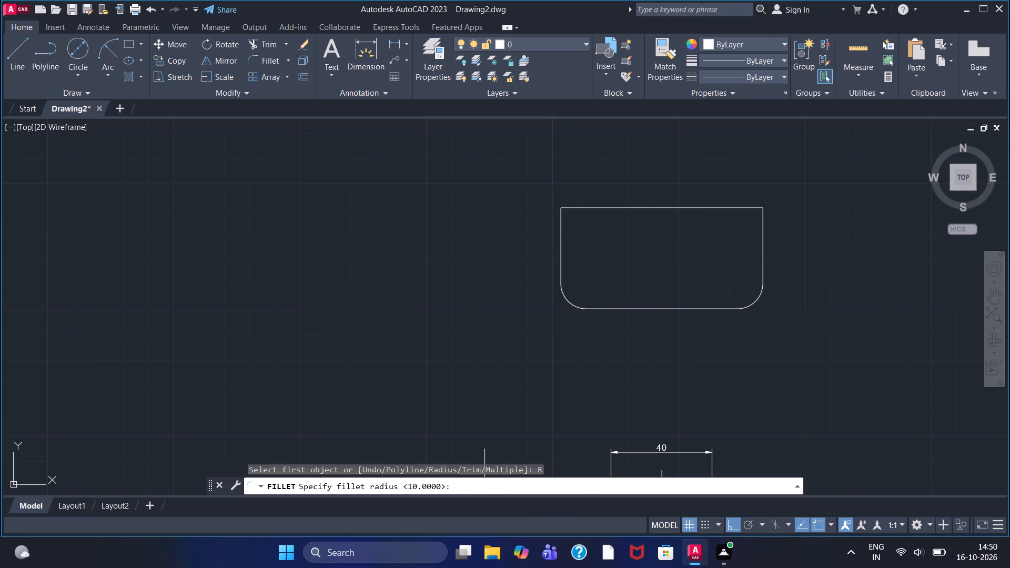
key(8)
key(Return)
middle_drag(572, 419, 558, 216)
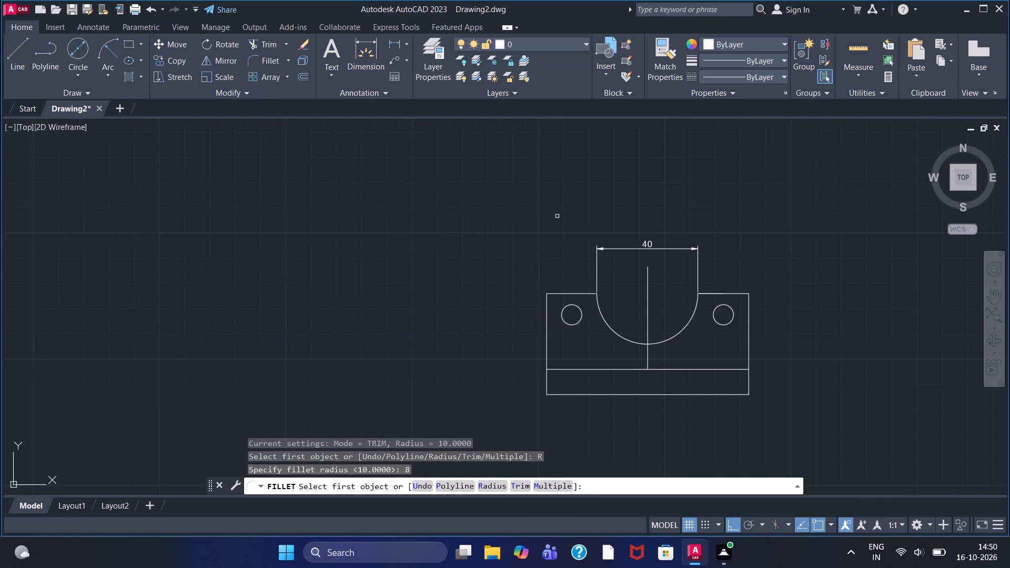
click(547, 306)
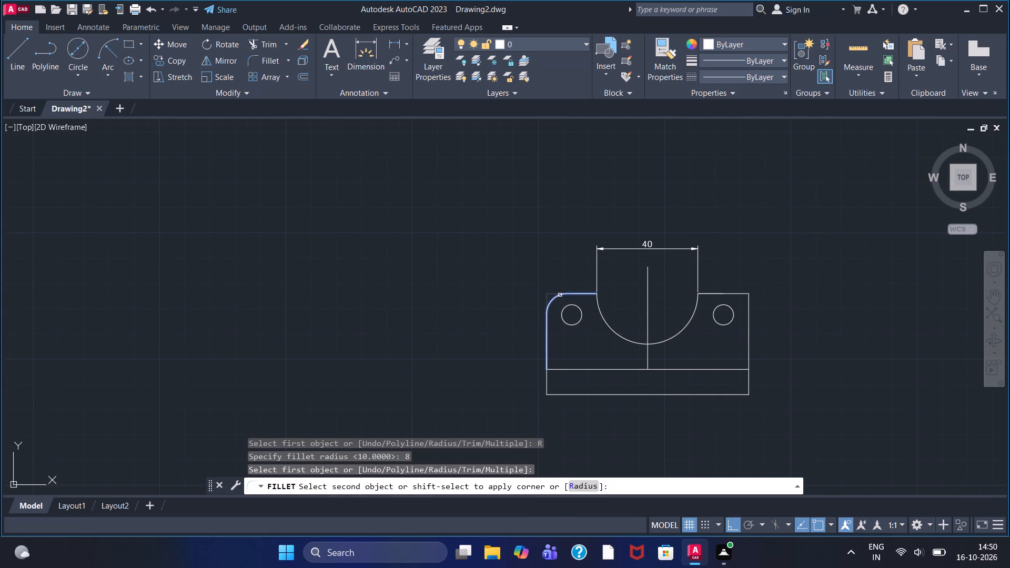
click(560, 295)
right_click(530, 210)
click(551, 218)
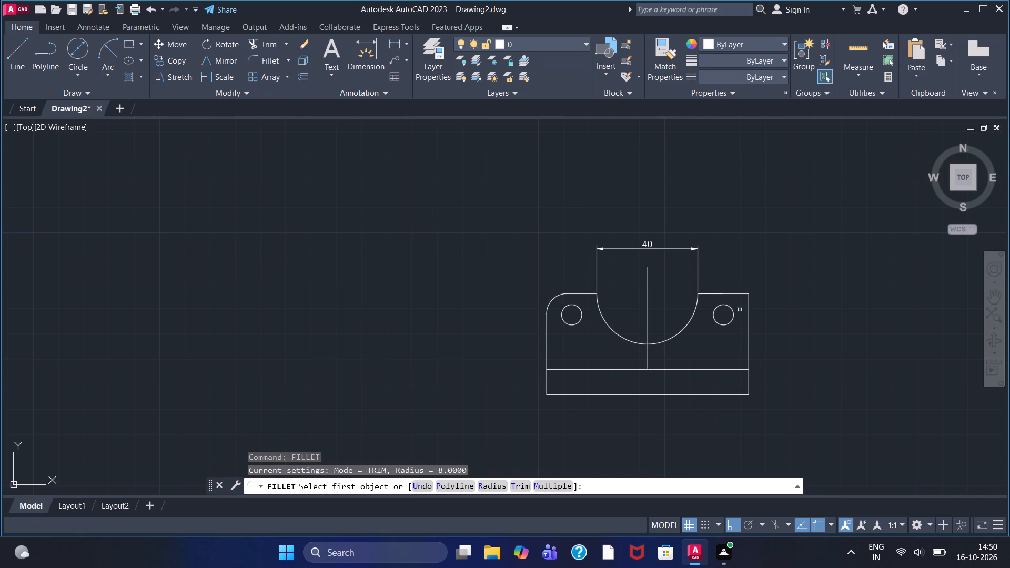
click(740, 293)
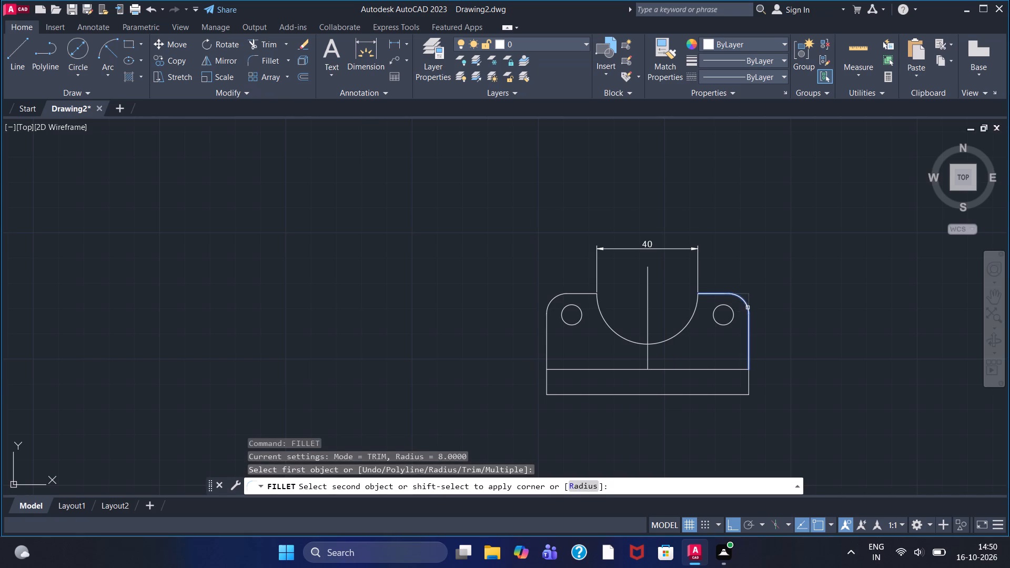
click(748, 308)
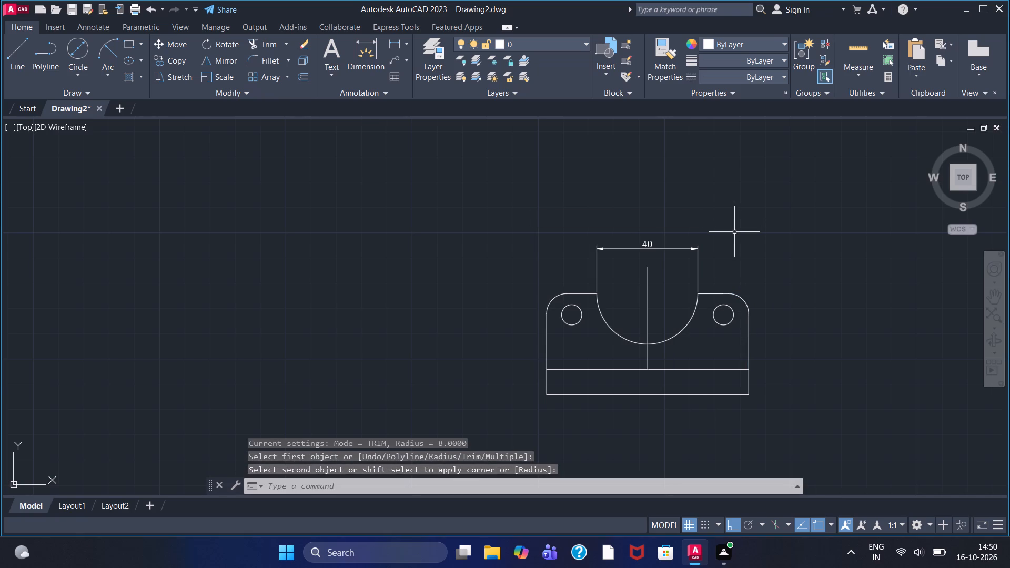
Start a stepped line at the upper view's top-left corner, running 10 down the left edge and 20 right into it.
scroll(685, 196, up, 1)
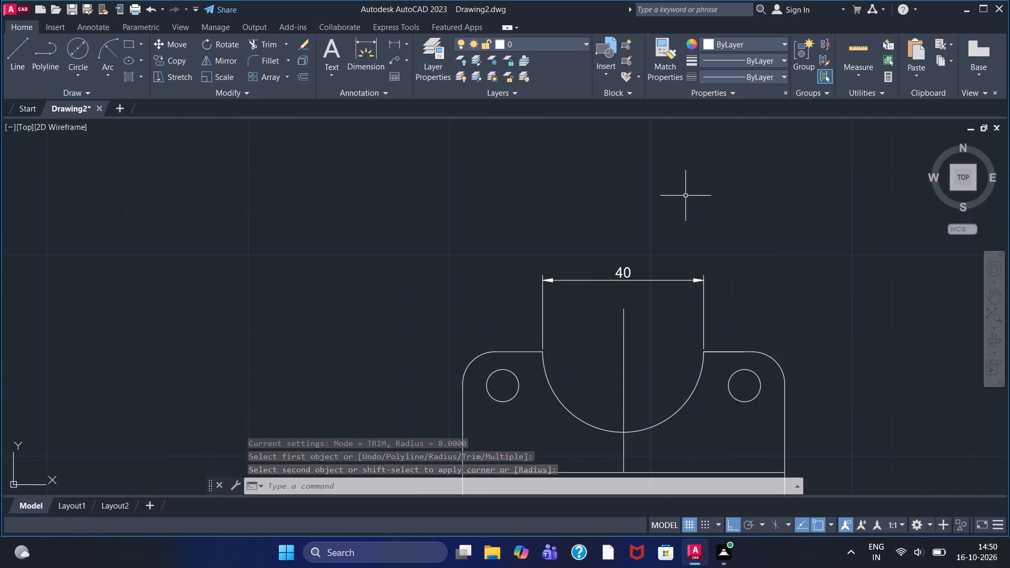
scroll(683, 196, down, 2)
middle_drag(675, 189, 640, 270)
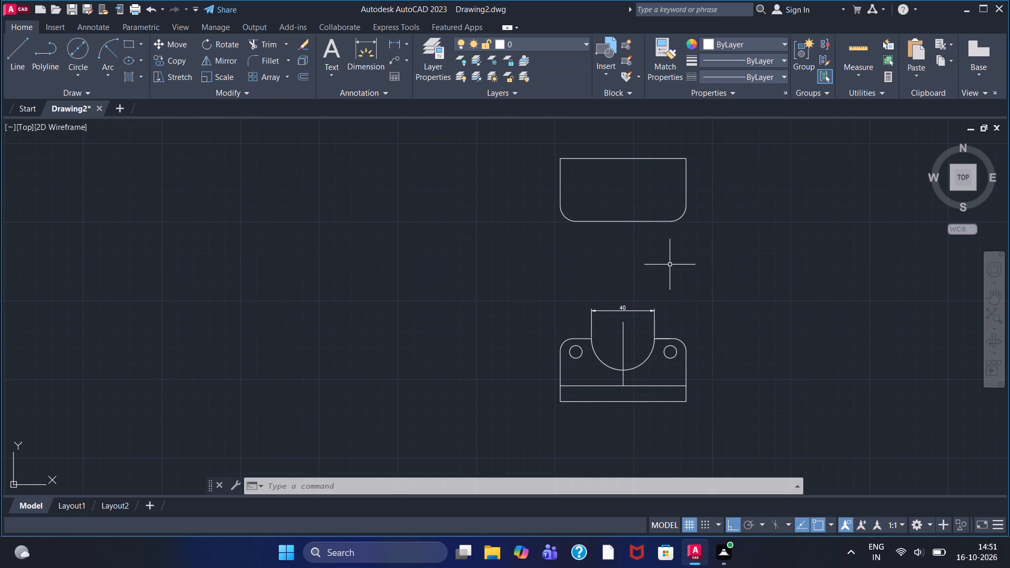
scroll(570, 177, up, 2)
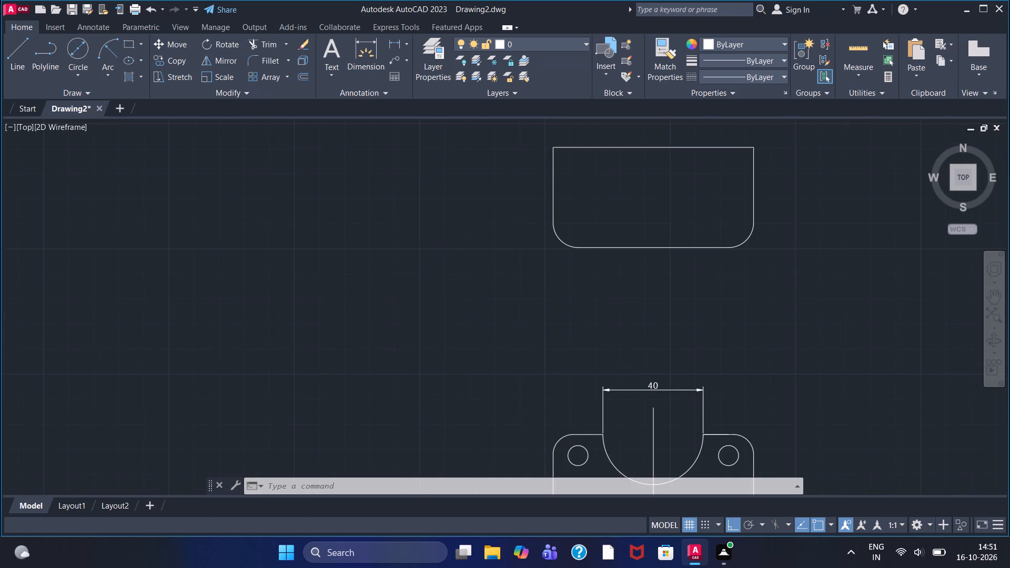
middle_drag(589, 186, 578, 290)
scroll(589, 186, down, 1)
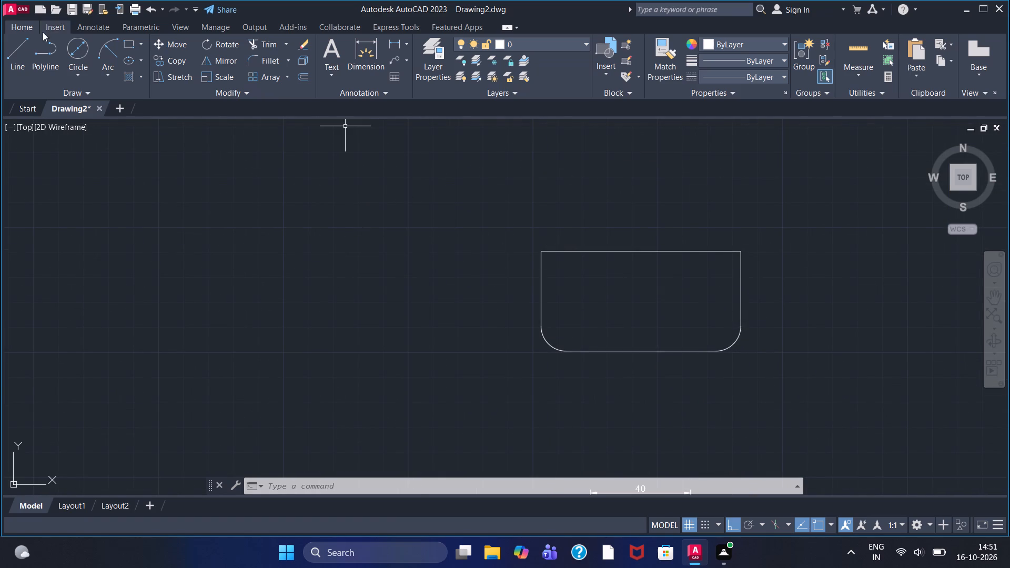
click(12, 44)
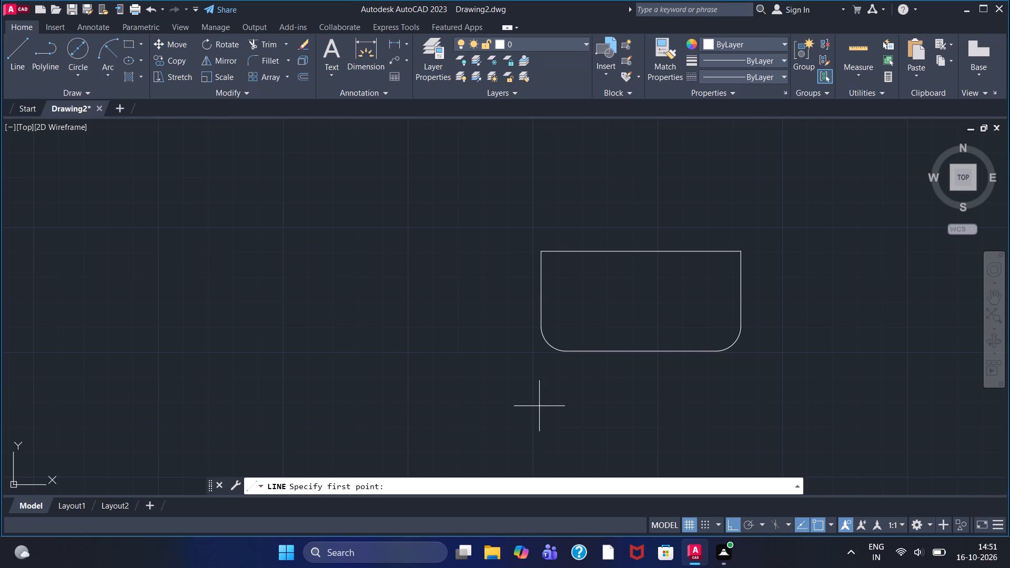
click(539, 253)
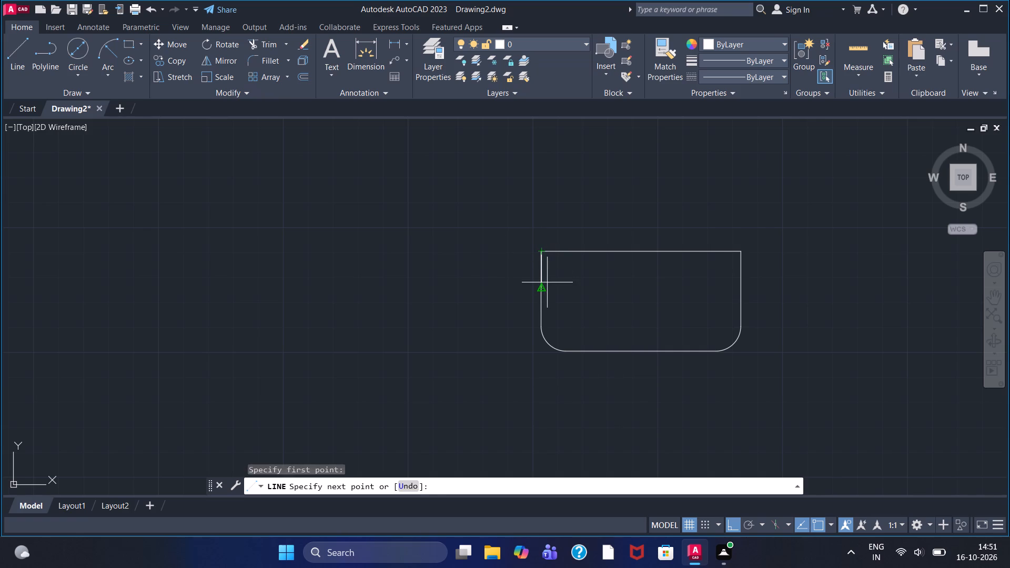
text(10)
key(Return)
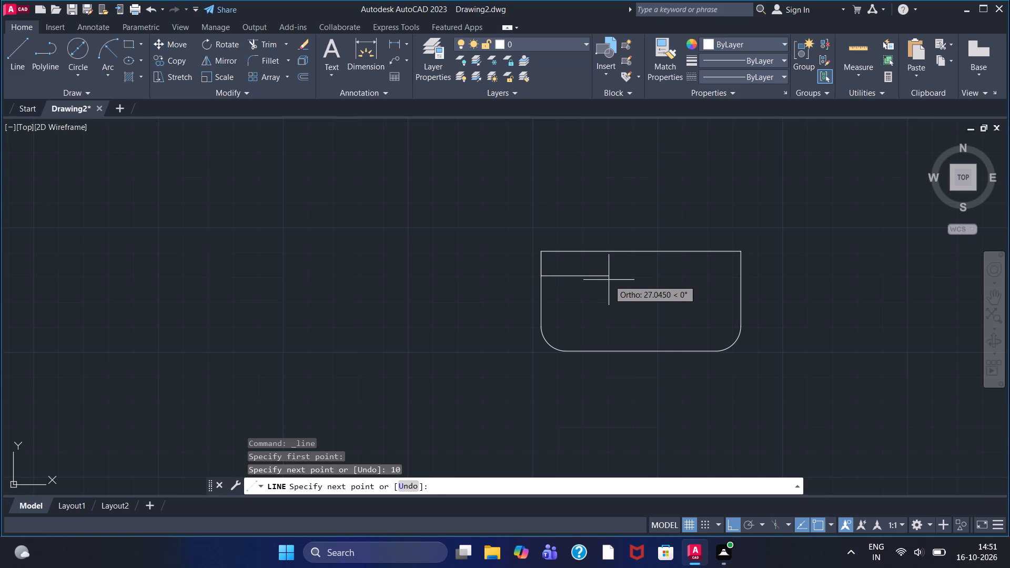
text(20)
key(Return)
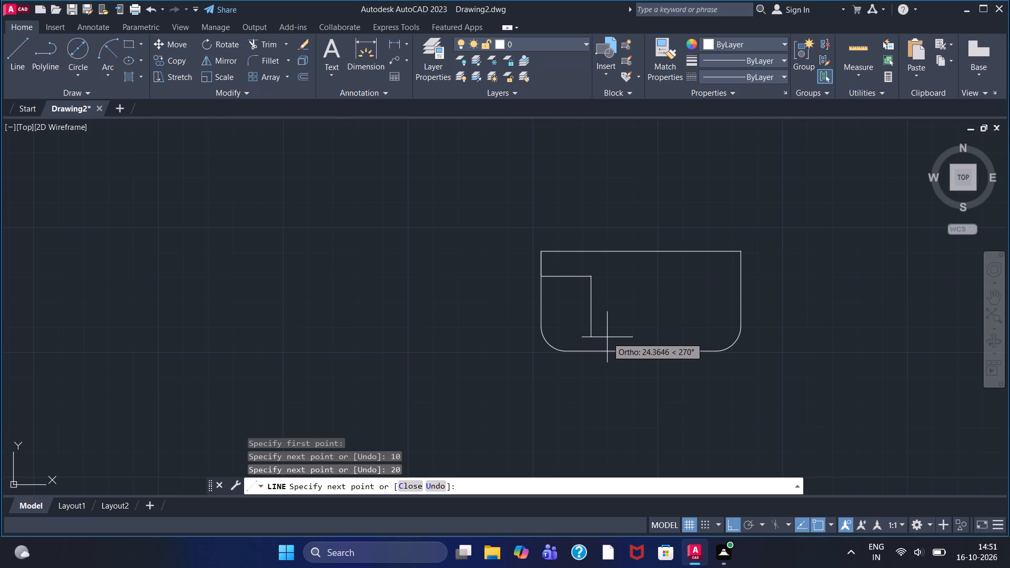
Continue the stepped line 25 down, 40 right and 25 up, and end it horizontally just beyond the upper view's right edge.
text(25)
key(Return)
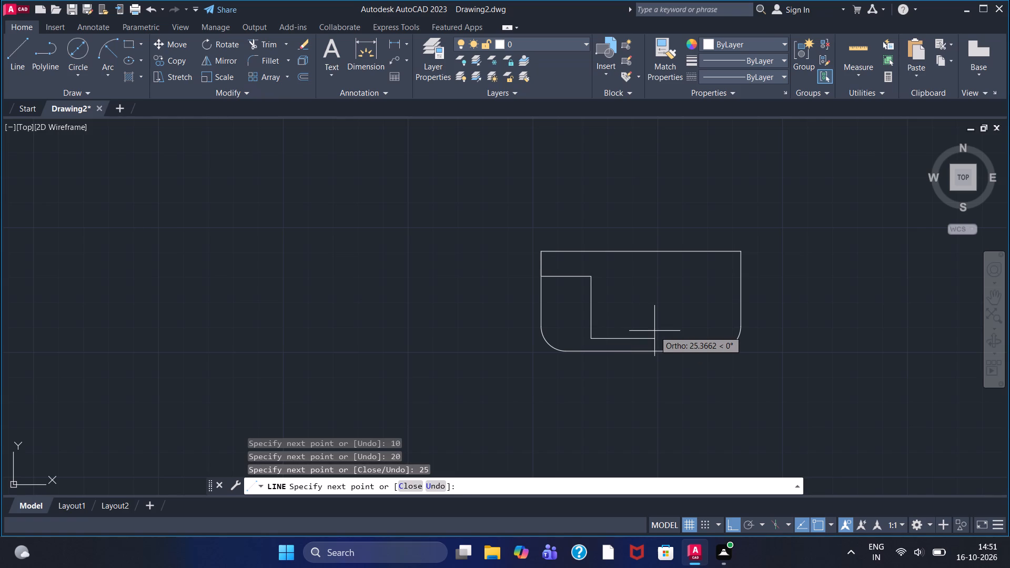
key(2)
key(BackSpace)
text(40)
key(Return)
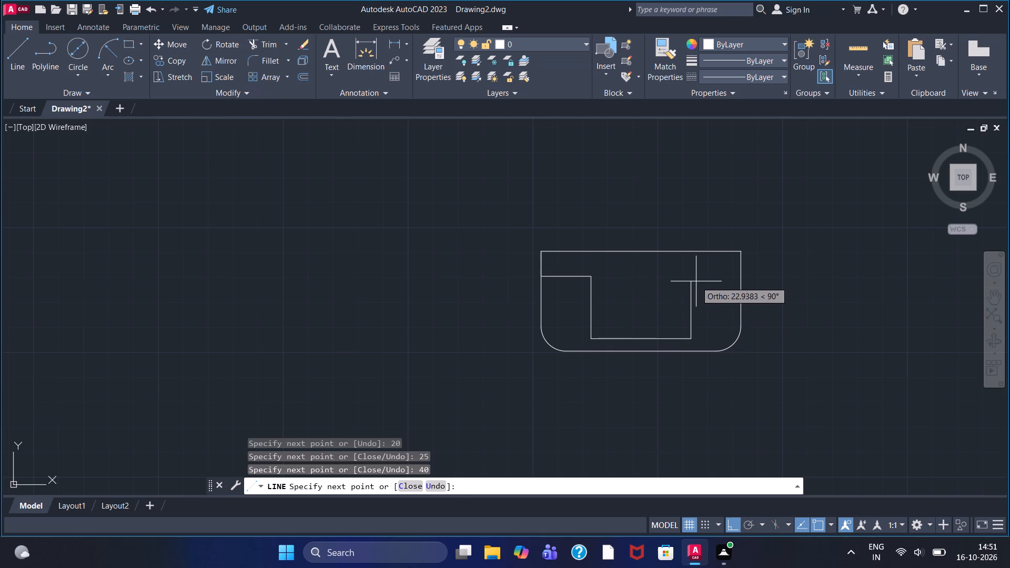
text(25)
key(Return)
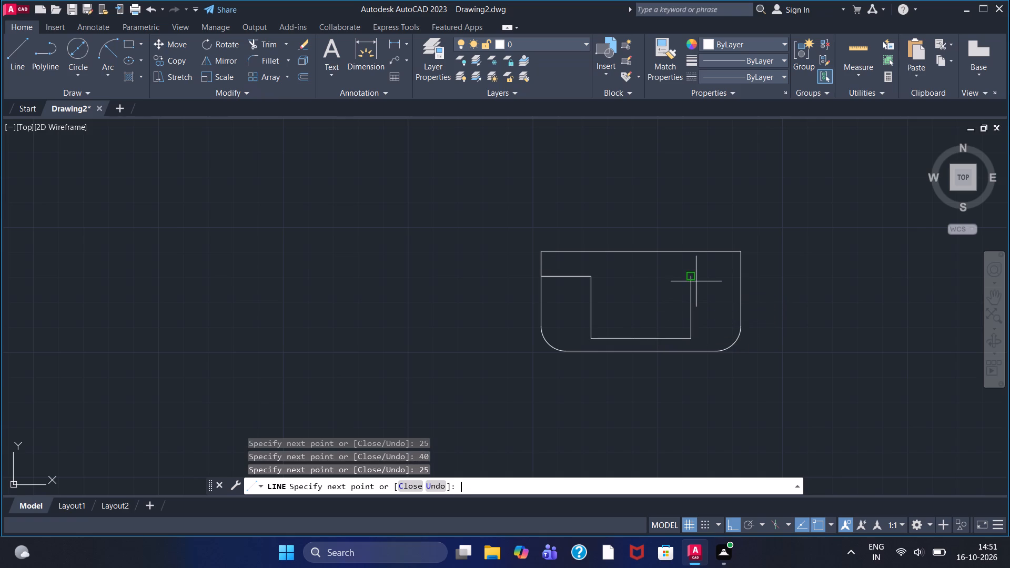
click(754, 272)
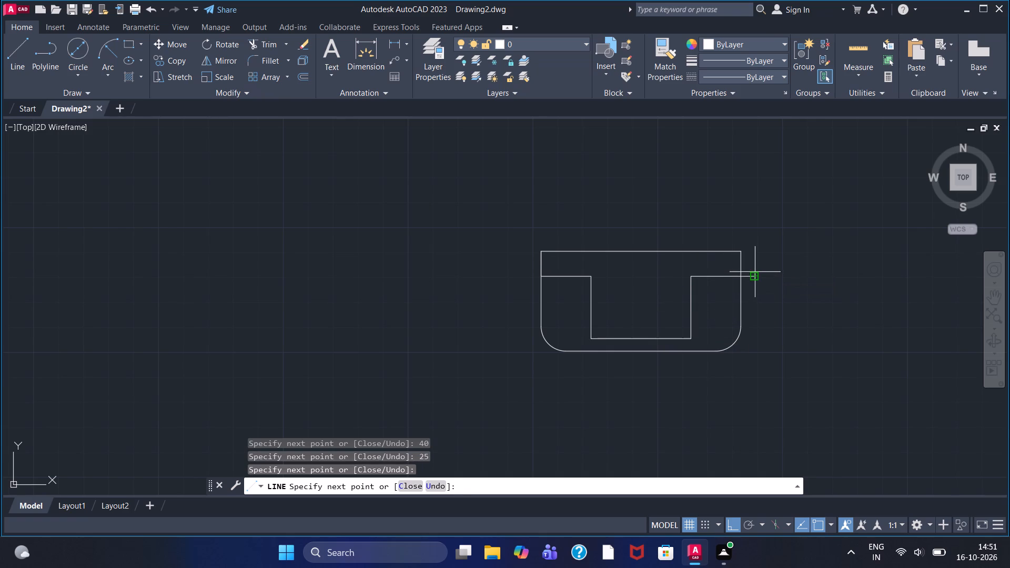
right_click(766, 246)
click(775, 252)
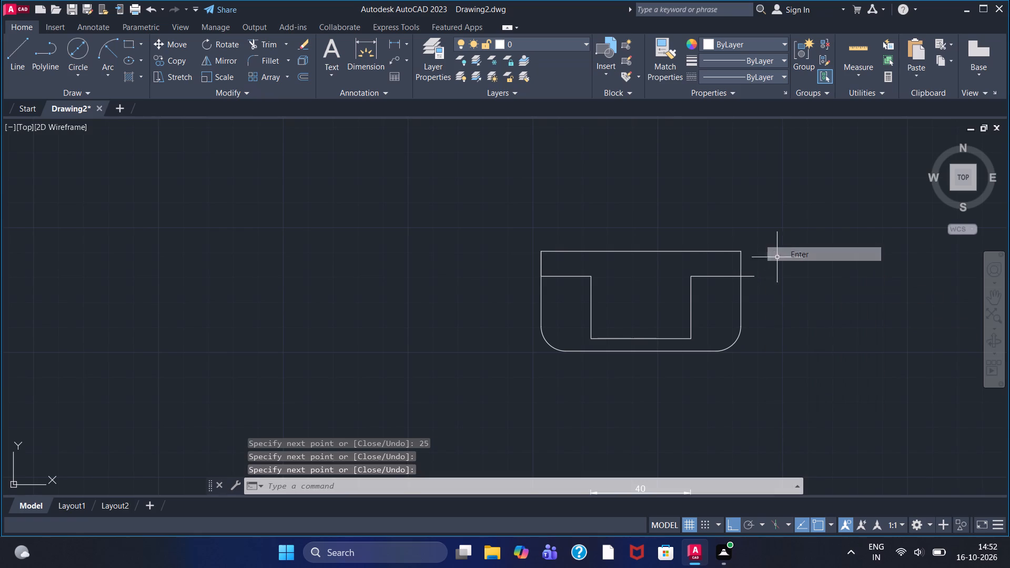
Trim the stepped line's overhang beyond the upper view's right edge.
click(262, 47)
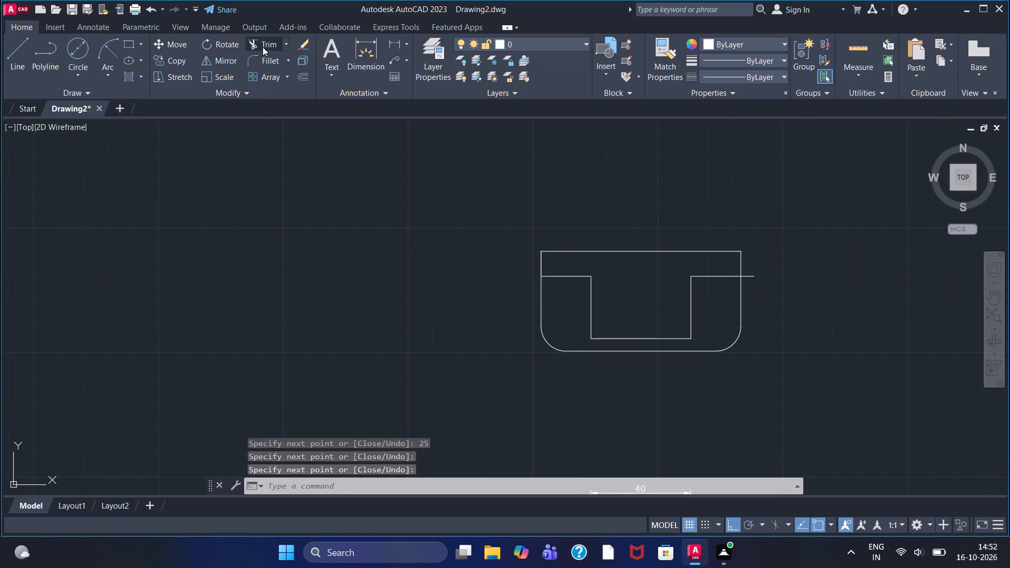
click(754, 276)
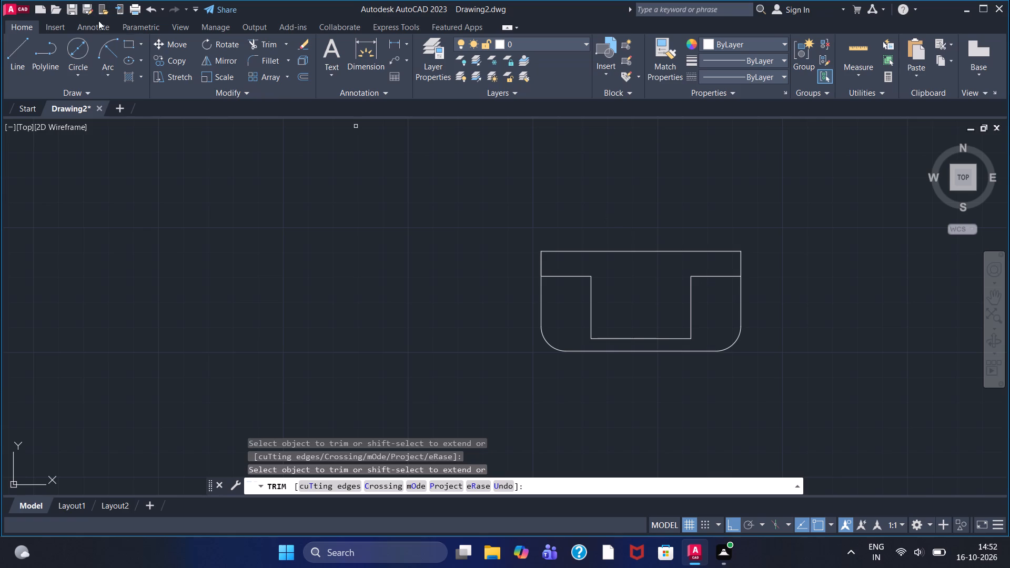
Draw two 8-diameter circles in the upper view, centred on the fillet centres of its lower right and lower left corners.
click(79, 52)
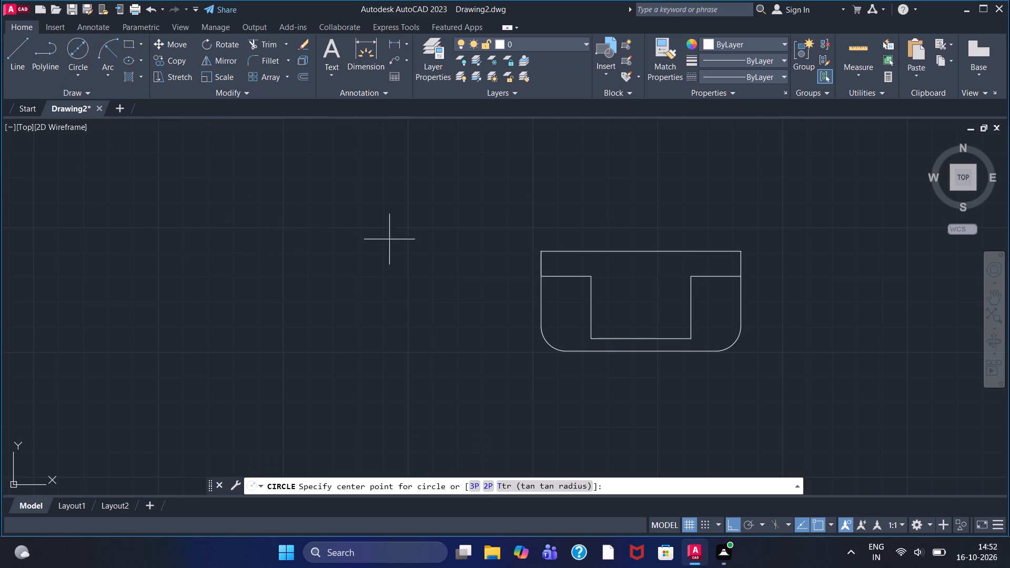
click(715, 326)
key(8)
key(Return)
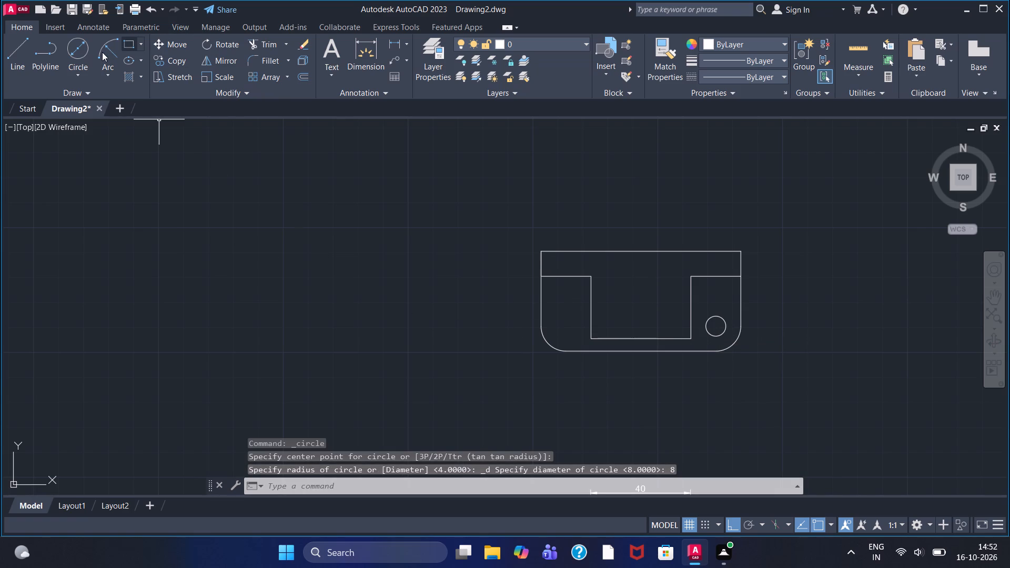
click(75, 49)
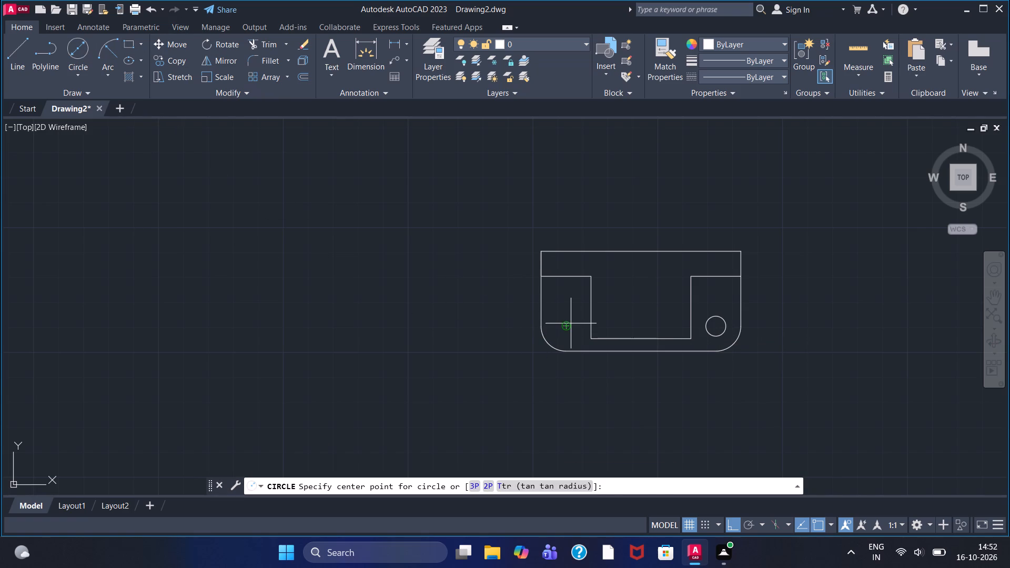
click(570, 324)
key(8)
key(Return)
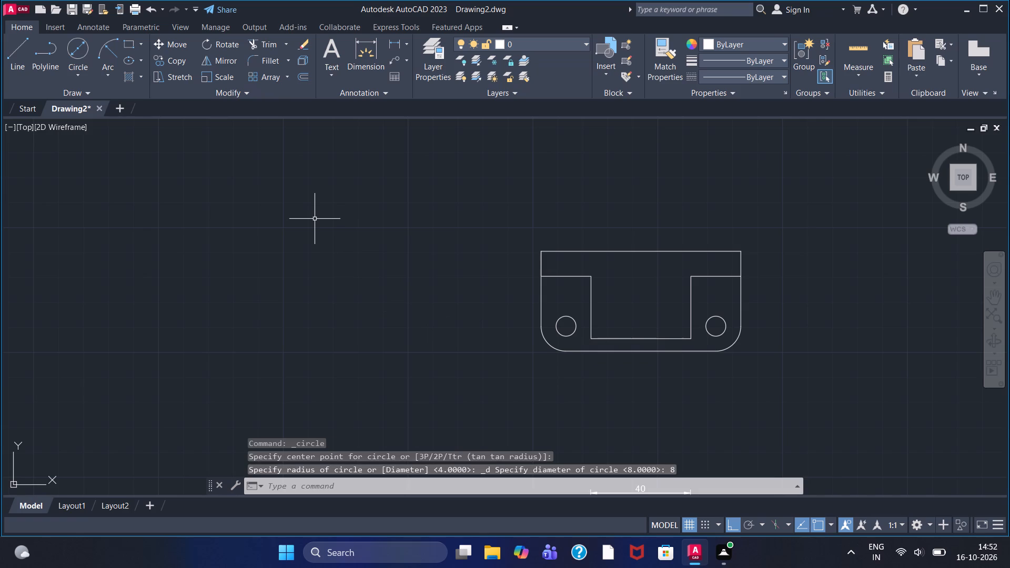
Load the ACAD_ISO03W100 (ISO dash space) linetype into the drawing.
click(773, 73)
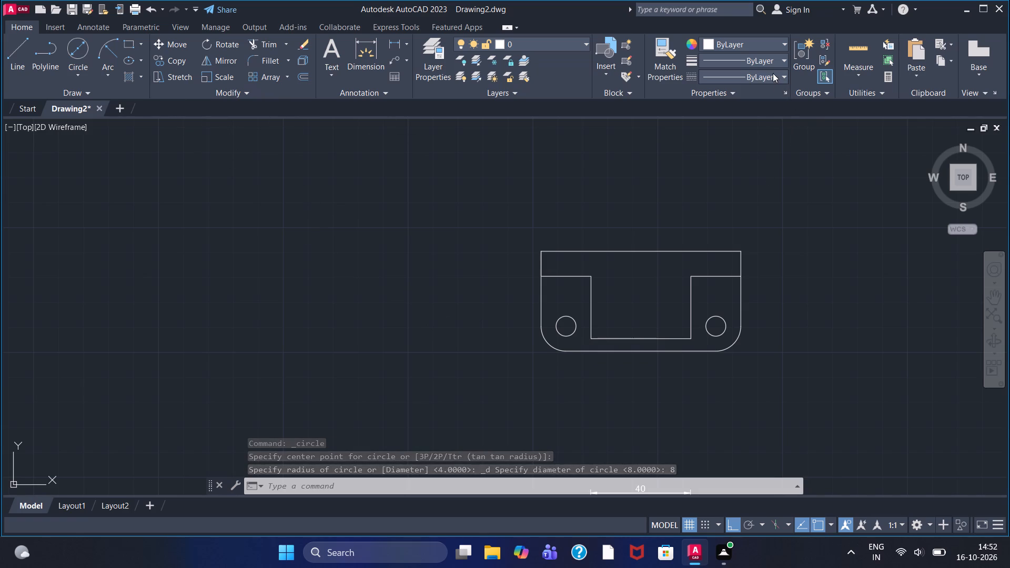
click(750, 133)
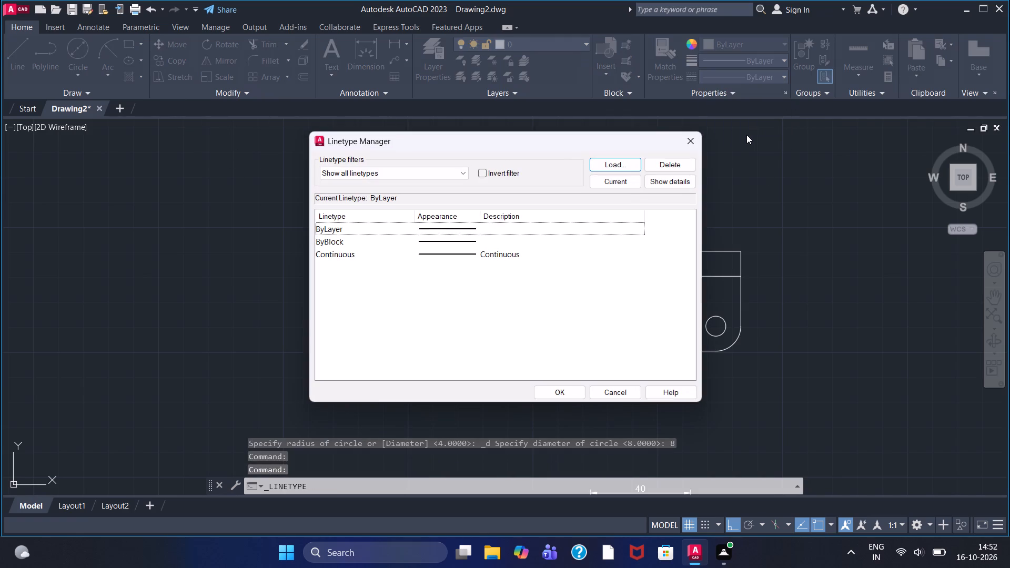
click(610, 165)
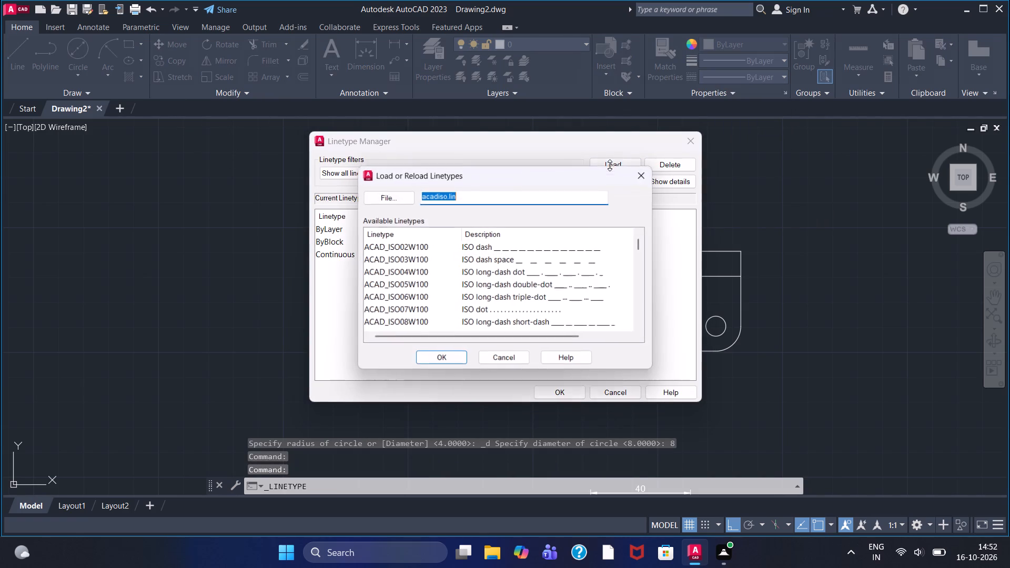
click(533, 253)
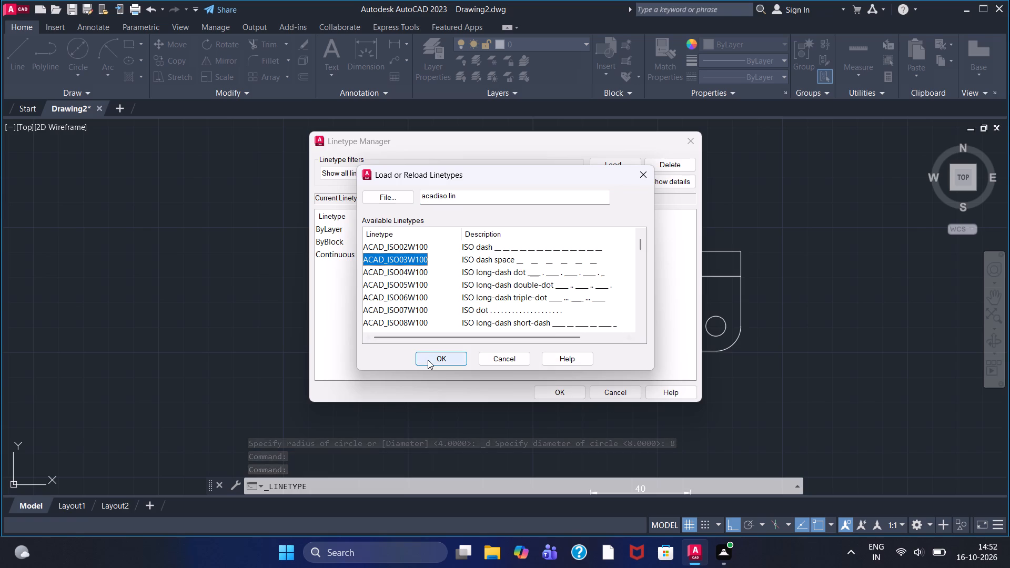
click(428, 360)
click(547, 250)
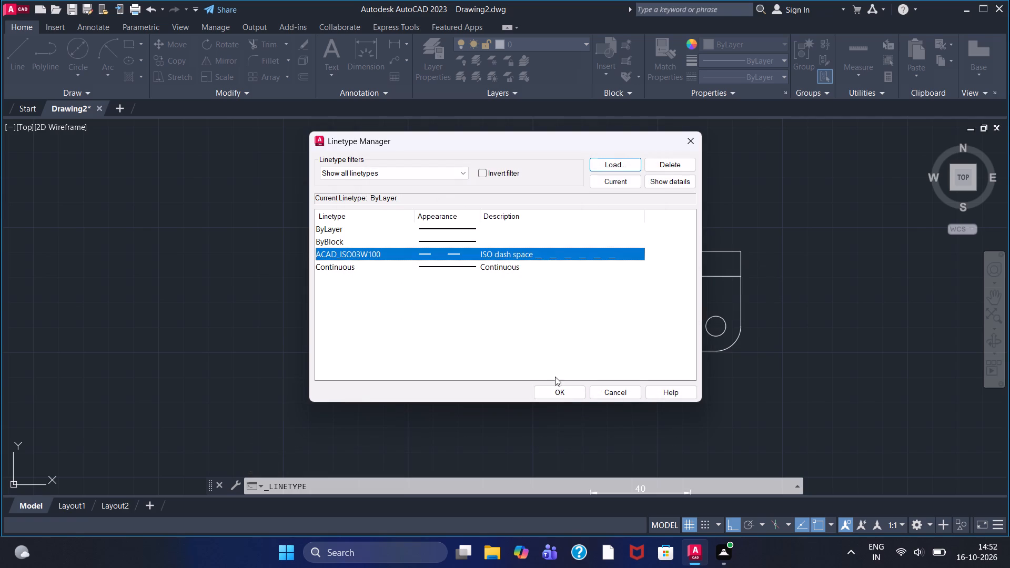
click(565, 392)
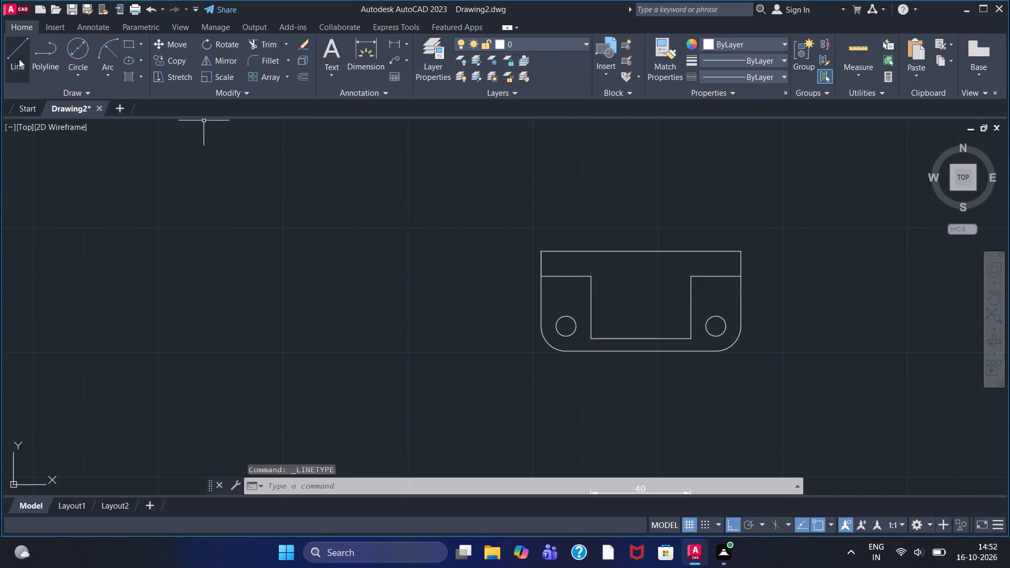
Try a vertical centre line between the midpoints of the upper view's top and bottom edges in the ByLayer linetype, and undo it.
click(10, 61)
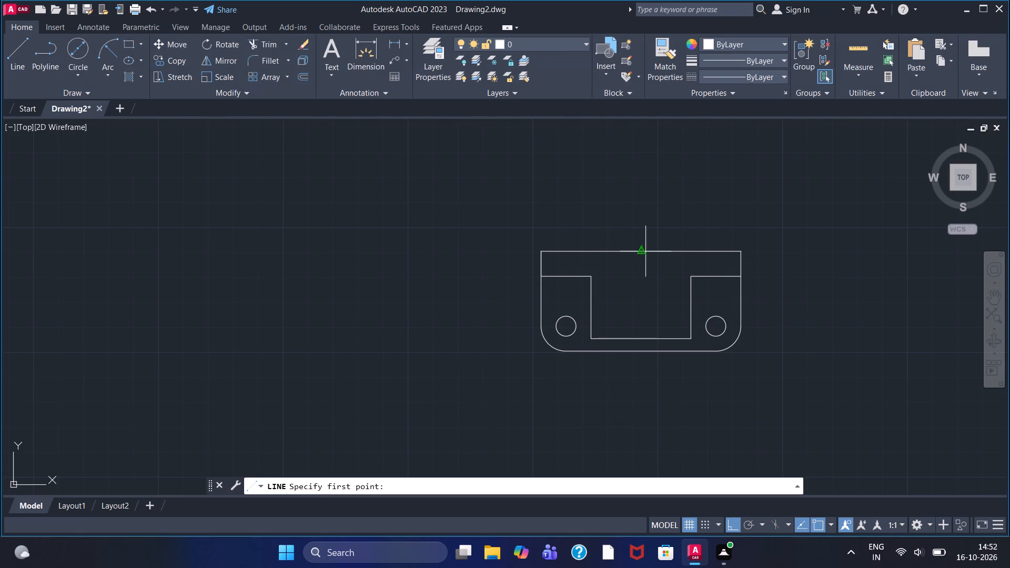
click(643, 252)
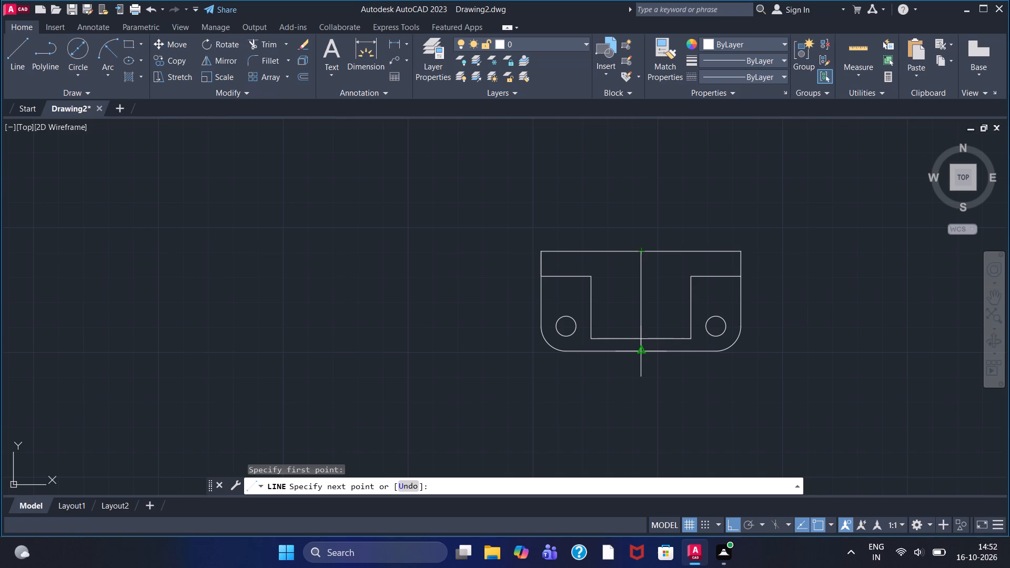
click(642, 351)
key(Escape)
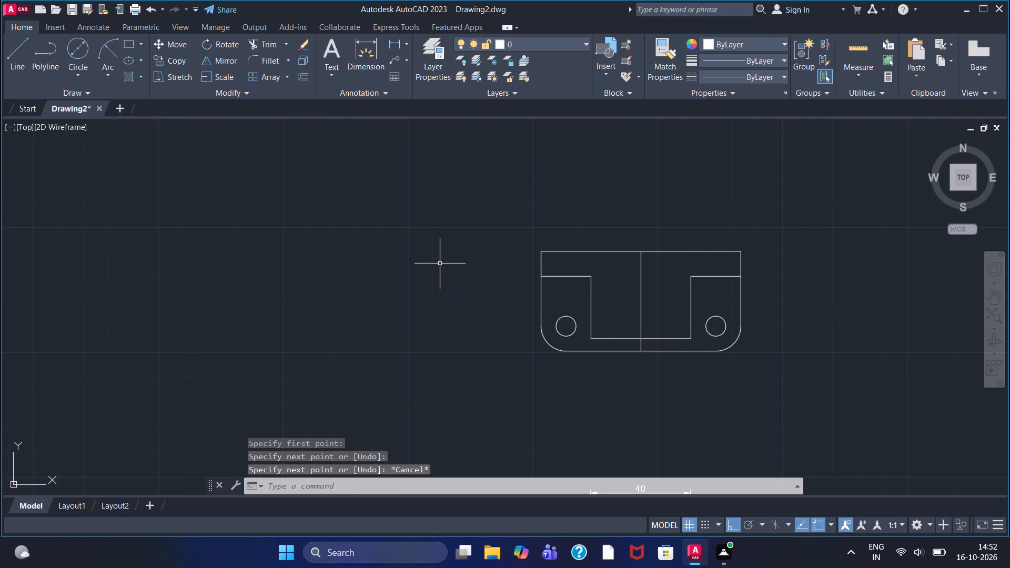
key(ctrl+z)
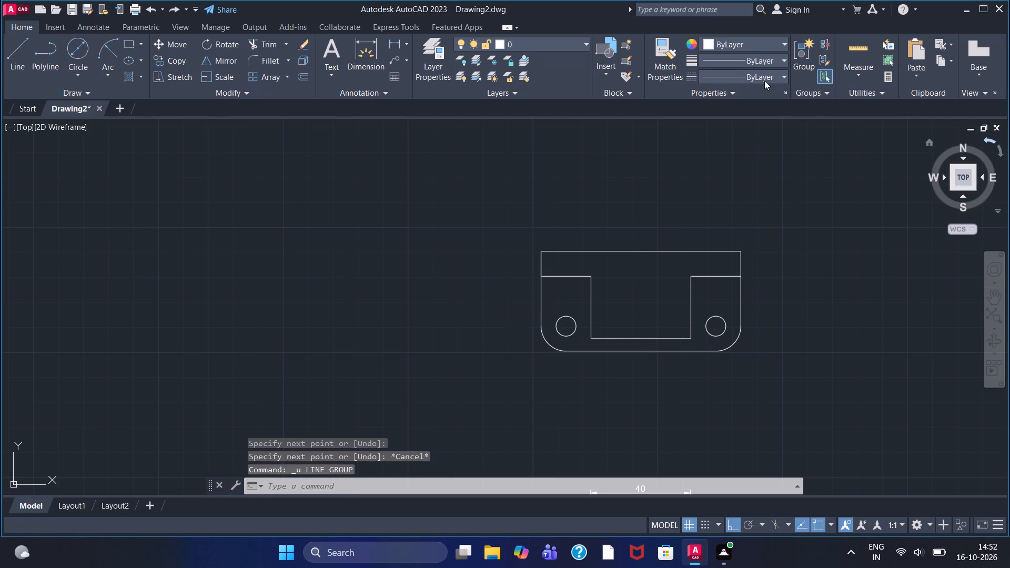
Draw the upper view's vertical centre line from top-edge midpoint to bottom-edge midpoint, using the ACAD_ISO03W100 linetype.
click(763, 72)
click(761, 125)
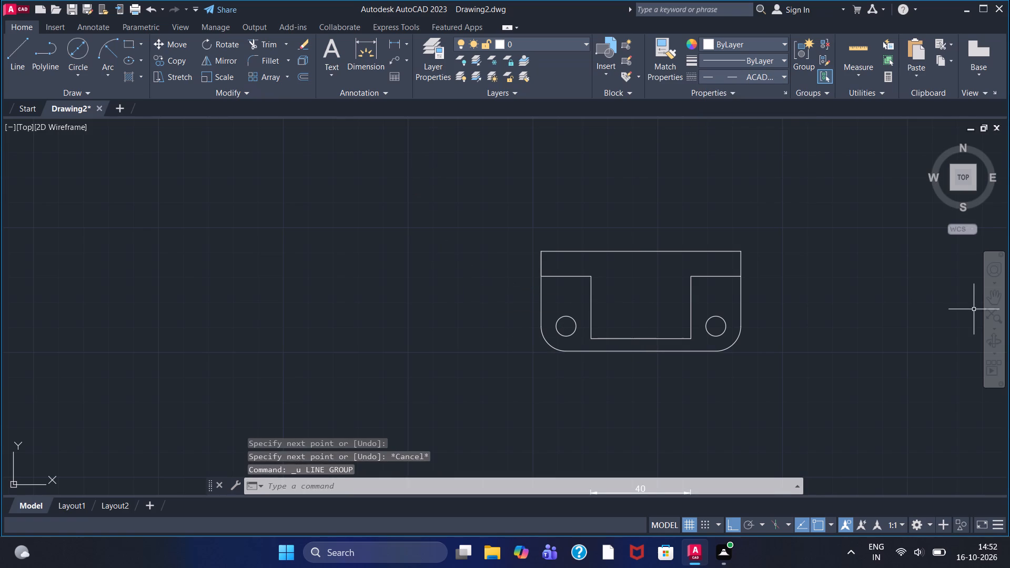
click(23, 58)
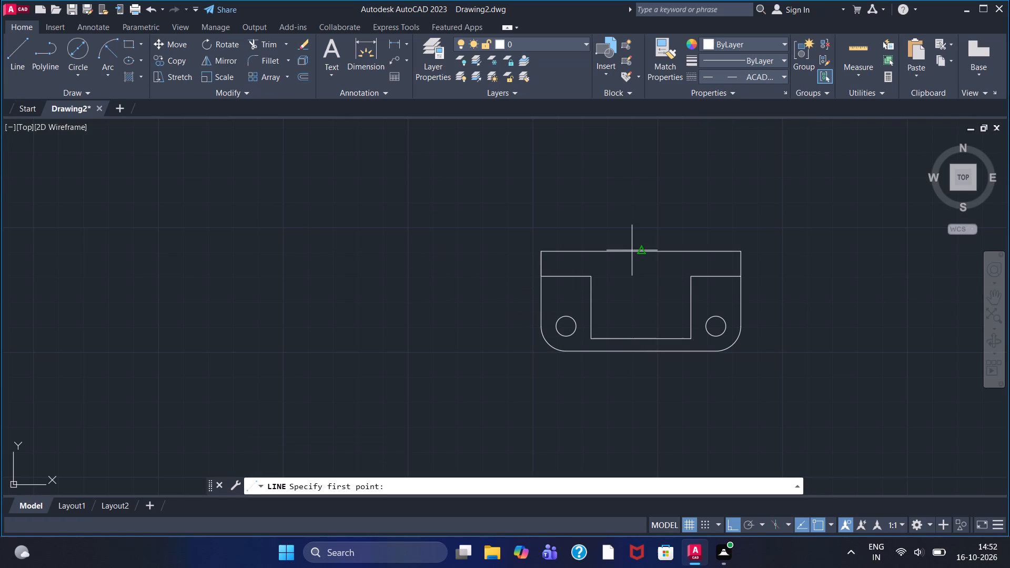
click(643, 251)
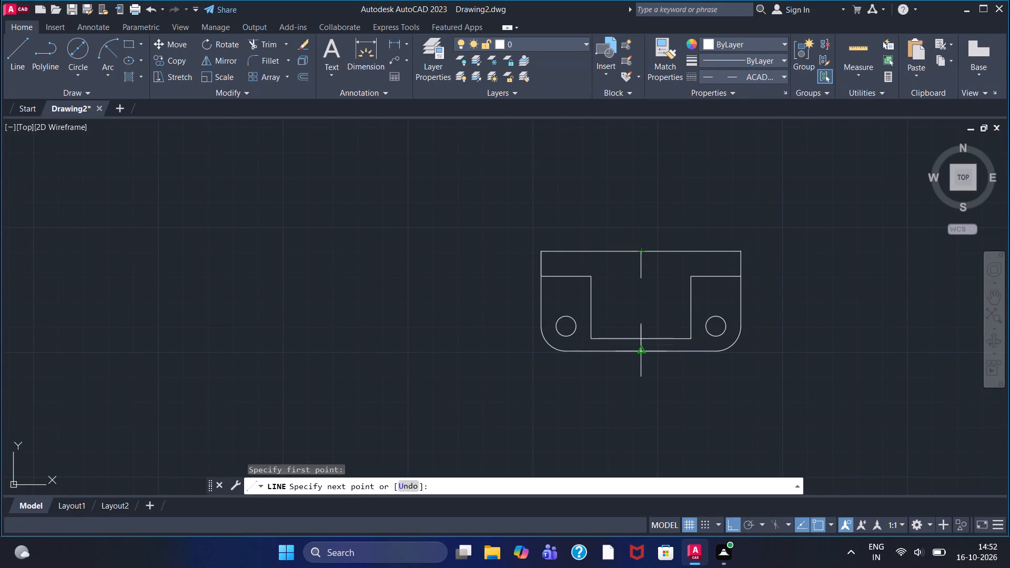
click(642, 349)
right_drag(173, 186, 174, 191)
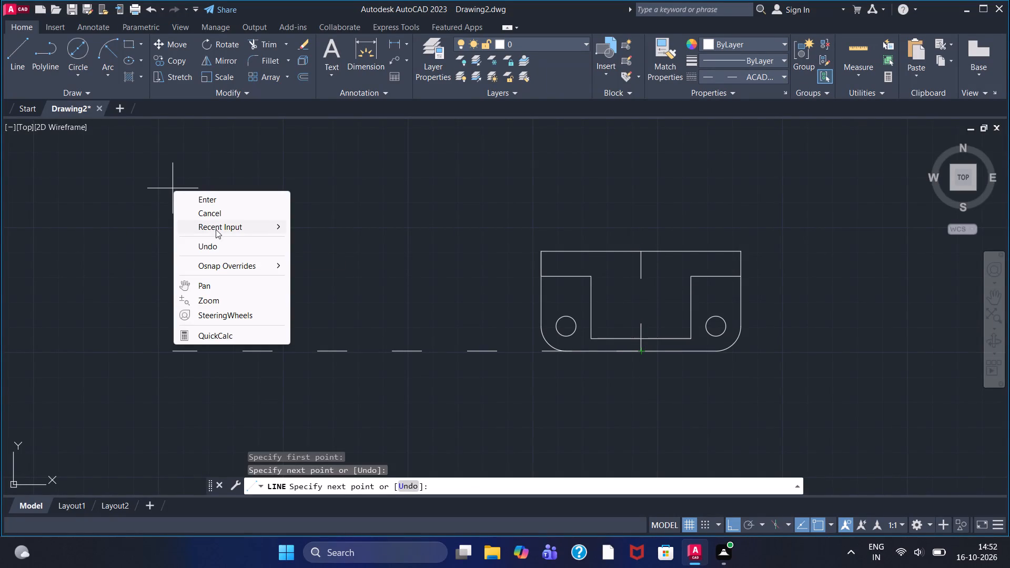
click(218, 201)
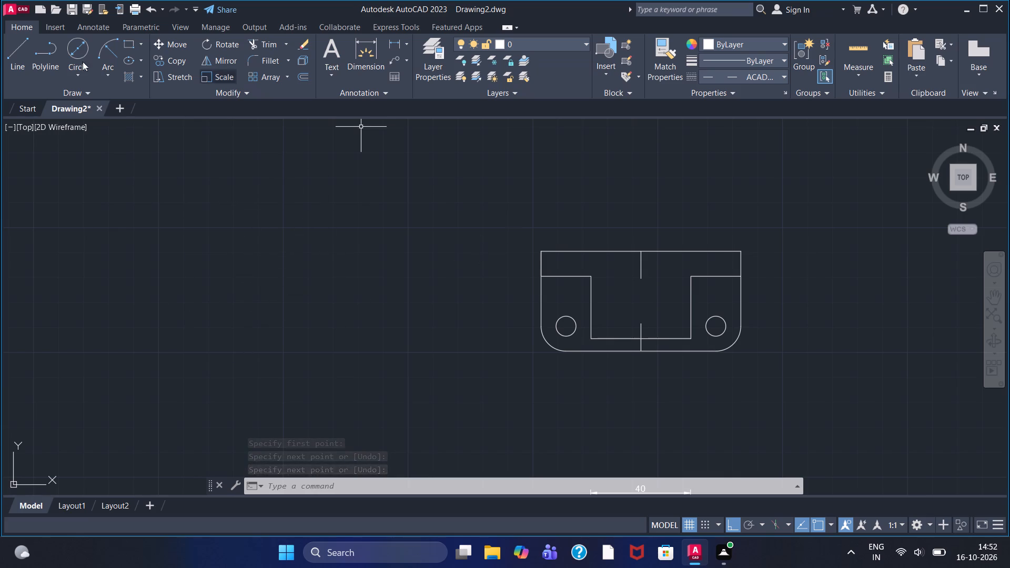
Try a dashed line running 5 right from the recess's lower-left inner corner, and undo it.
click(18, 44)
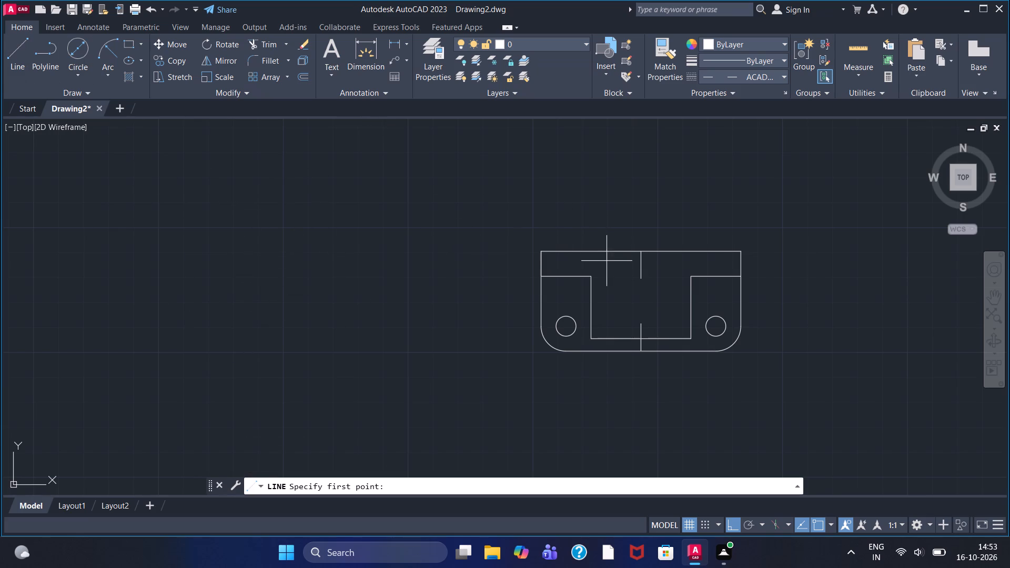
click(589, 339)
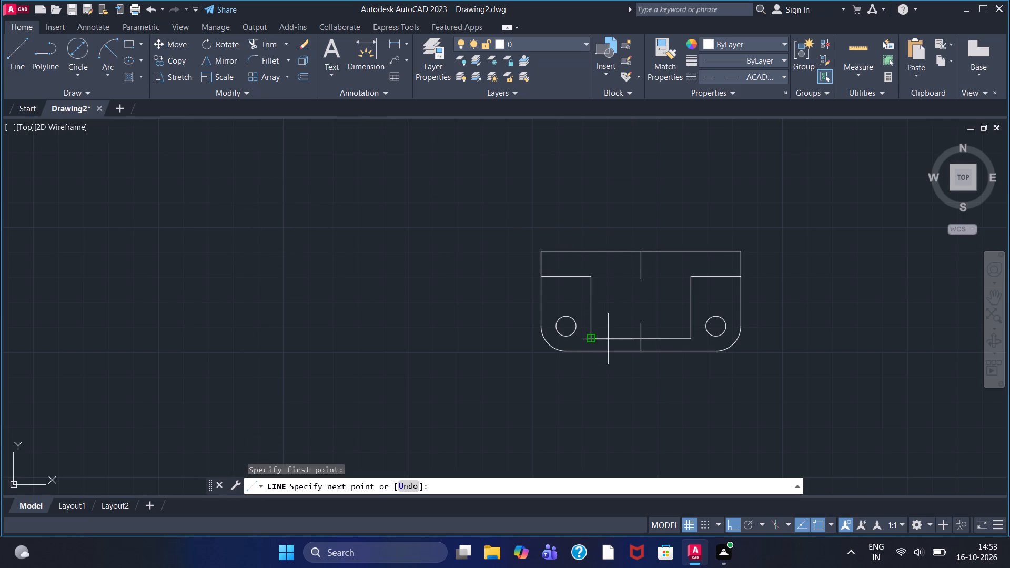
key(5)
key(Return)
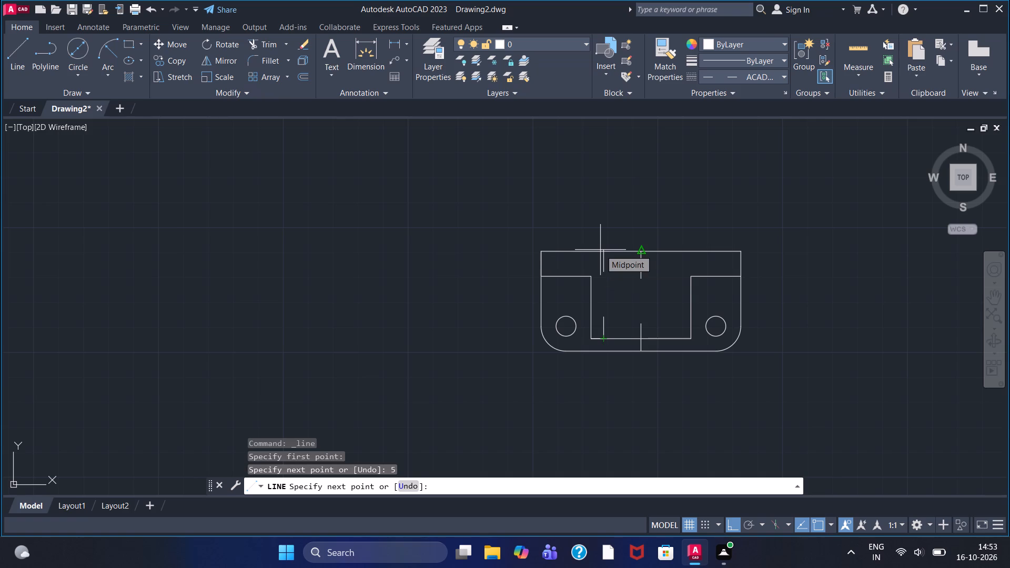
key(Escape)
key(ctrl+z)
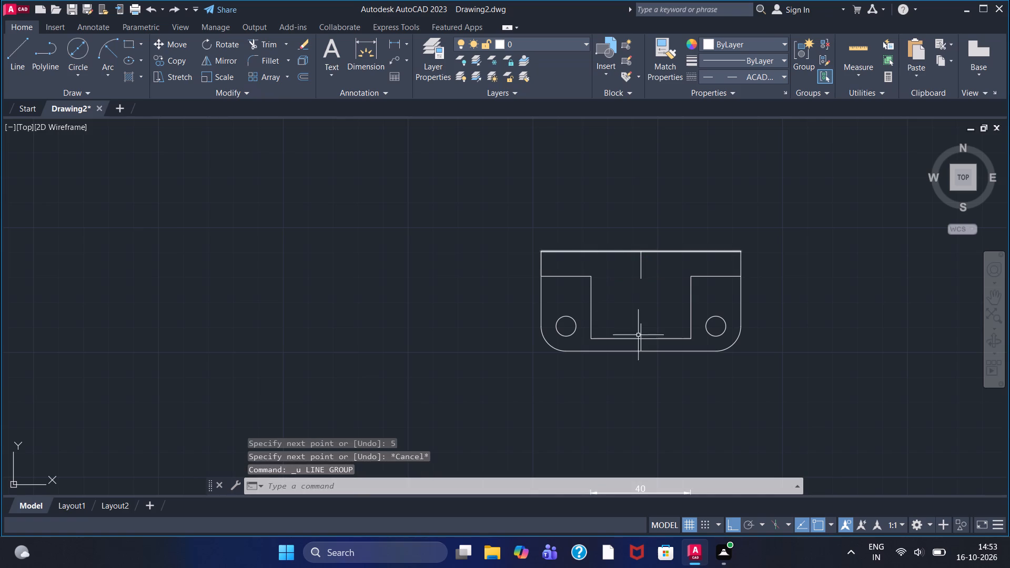
Using the ByBlock linetype, draw a line 5 right from the recess's lower-left inner corner and vertically up past the top edge.
click(760, 81)
click(759, 101)
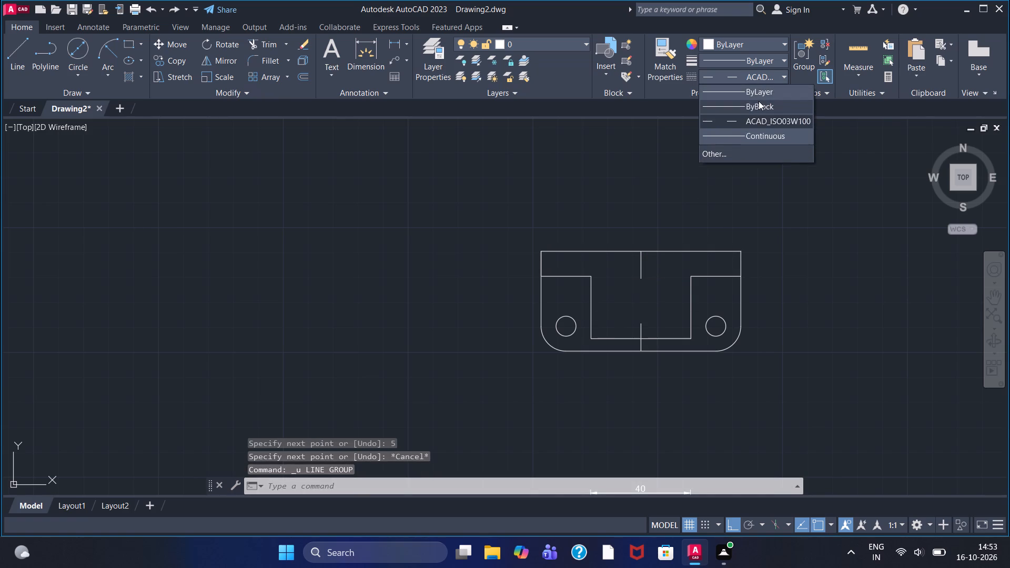
click(19, 59)
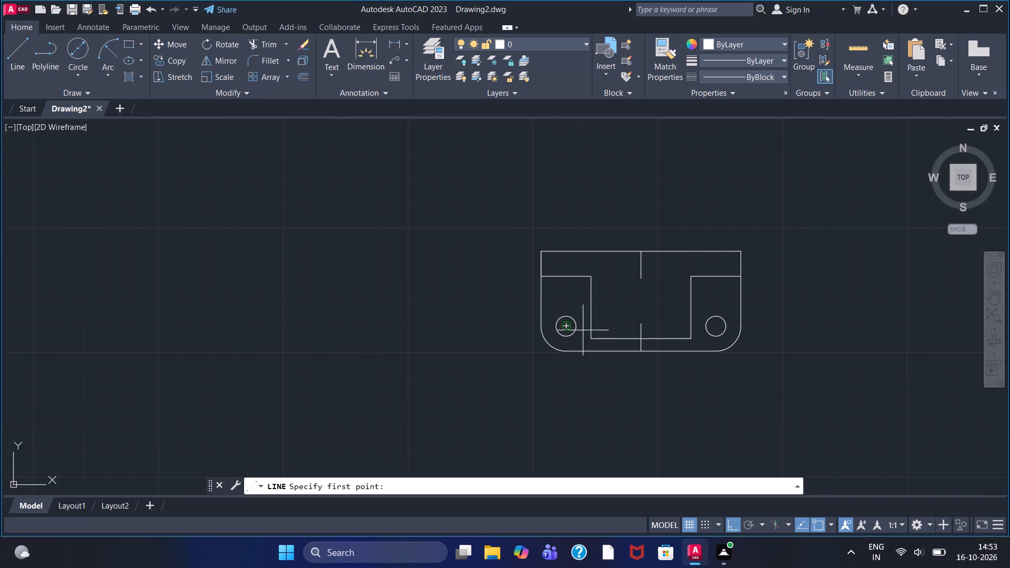
click(588, 338)
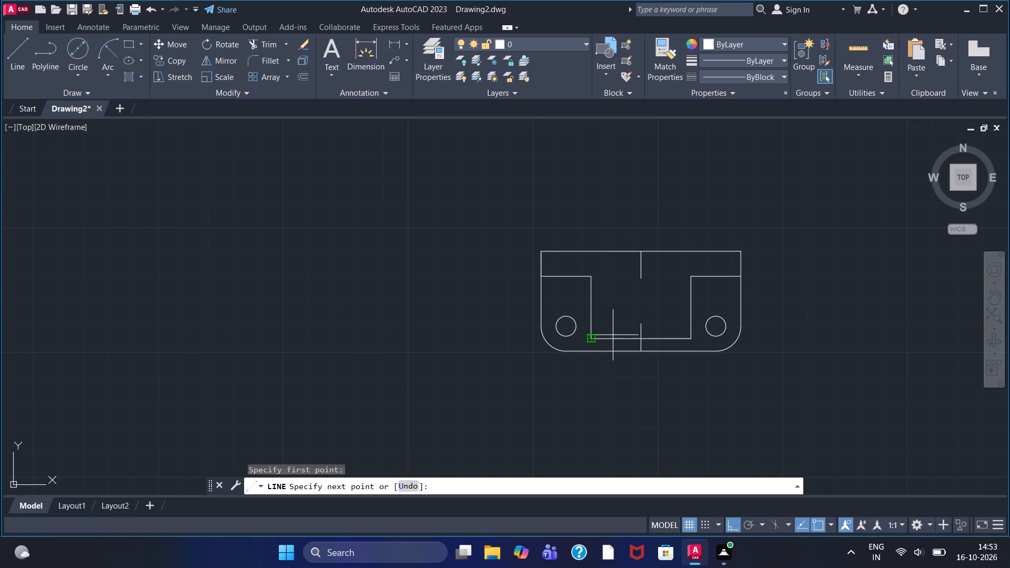
key(5)
key(Return)
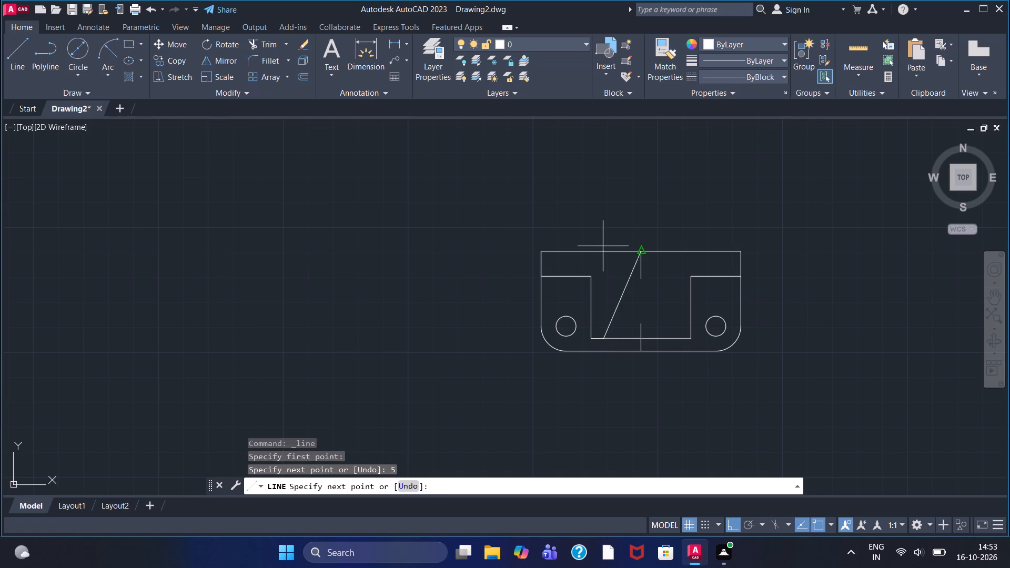
double_click(595, 208)
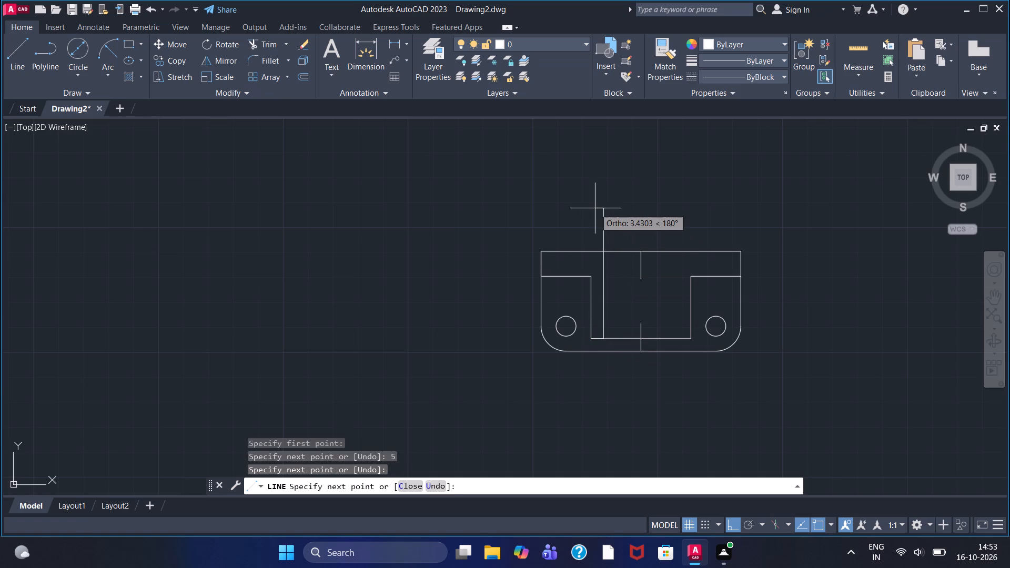
key(Escape)
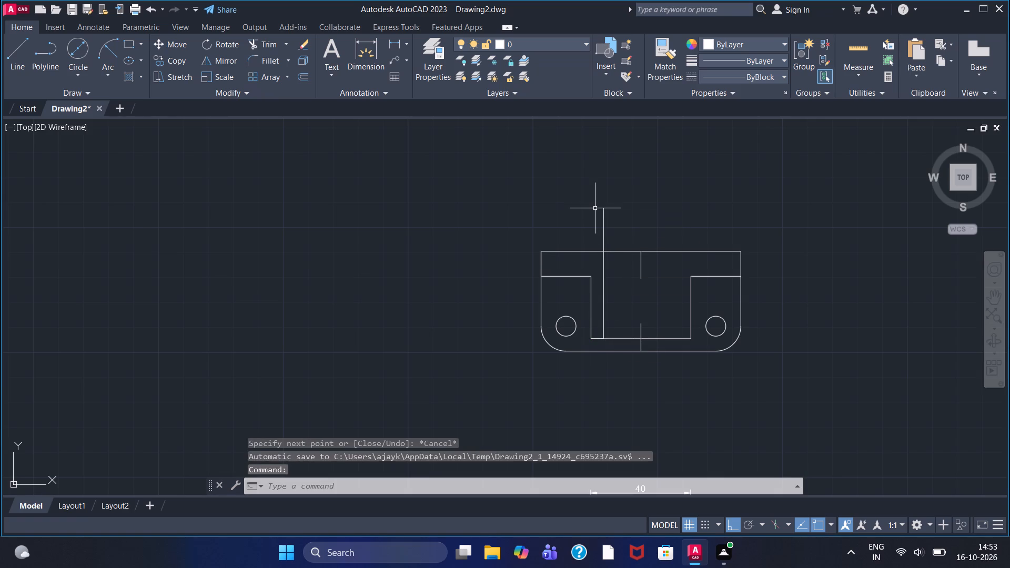
Draw a line 5 left from the recess's lower-right inner corner and vertically up past the top edge.
click(16, 44)
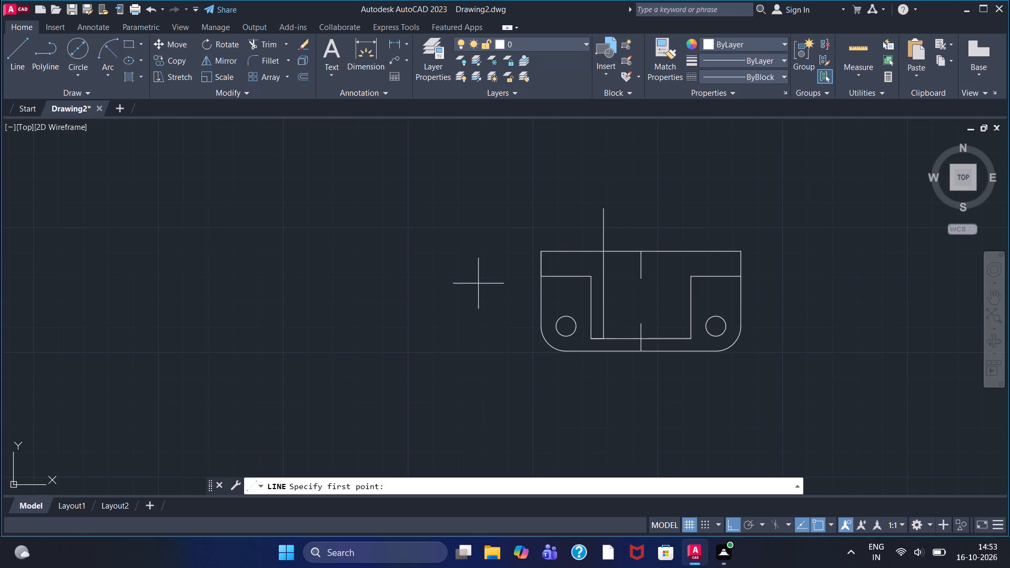
click(691, 339)
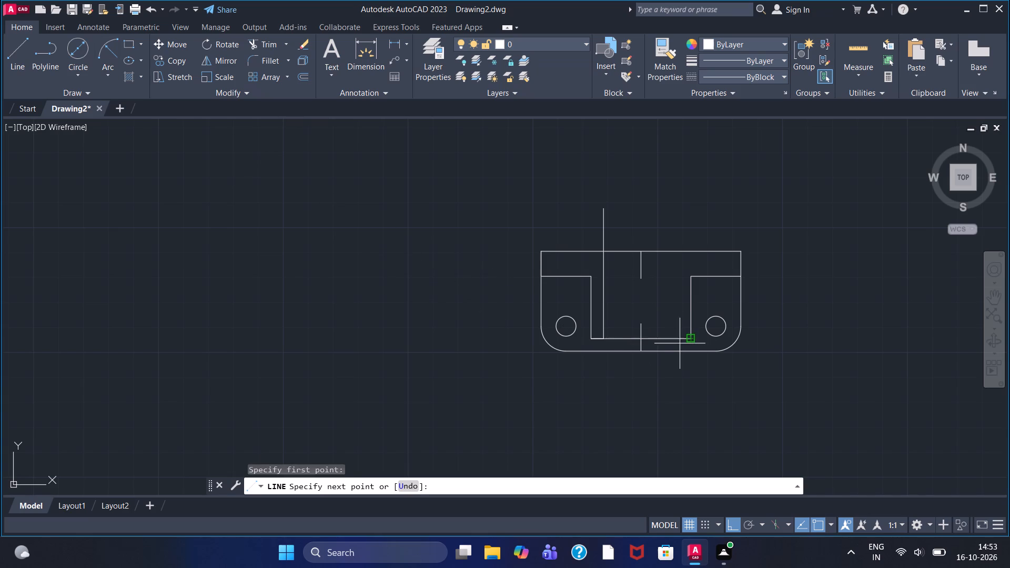
key(5)
key(Return)
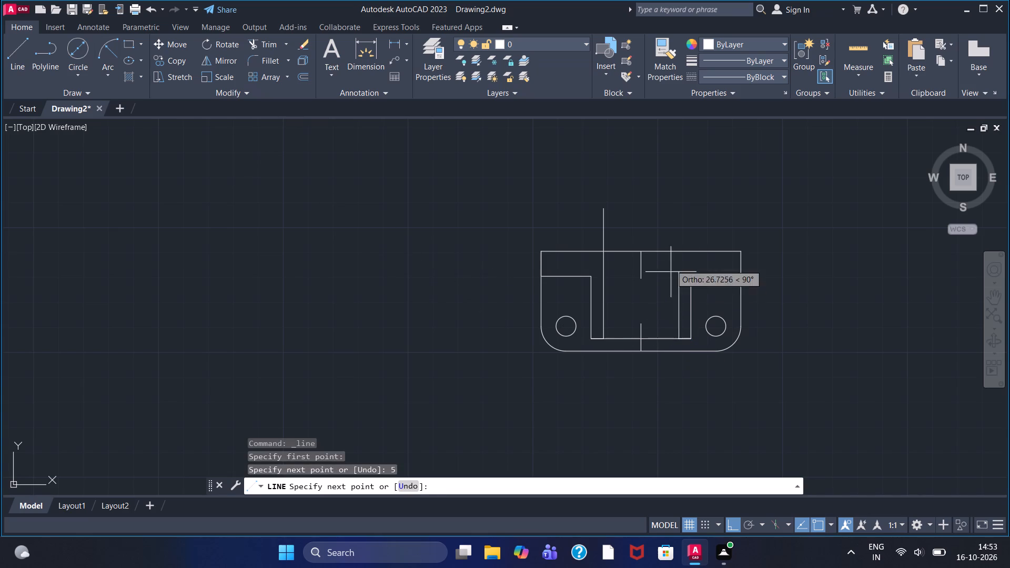
click(670, 216)
key(Escape)
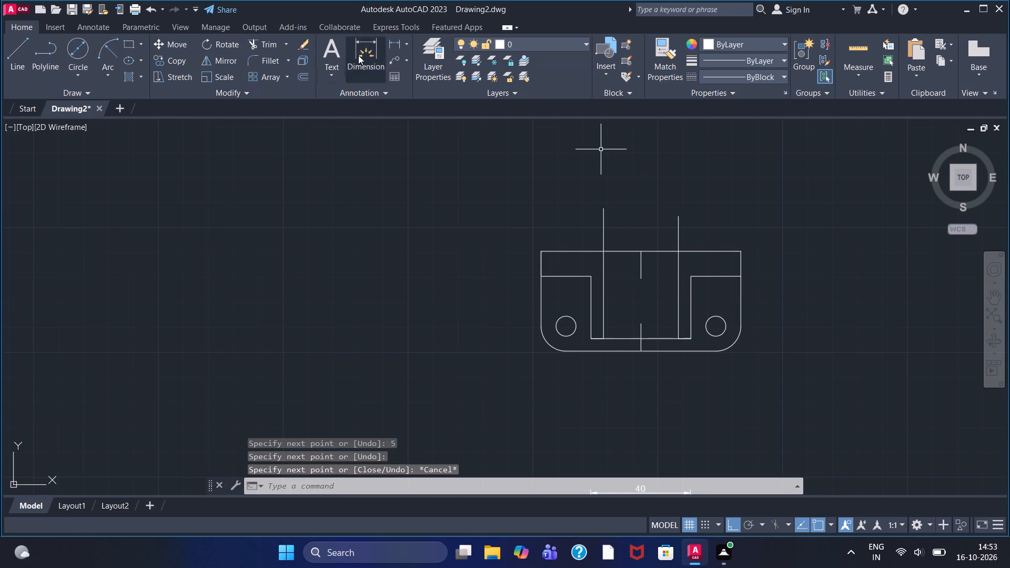
Trim the parts of the two inner vertical lines that extend above the upper view's top edge.
click(268, 39)
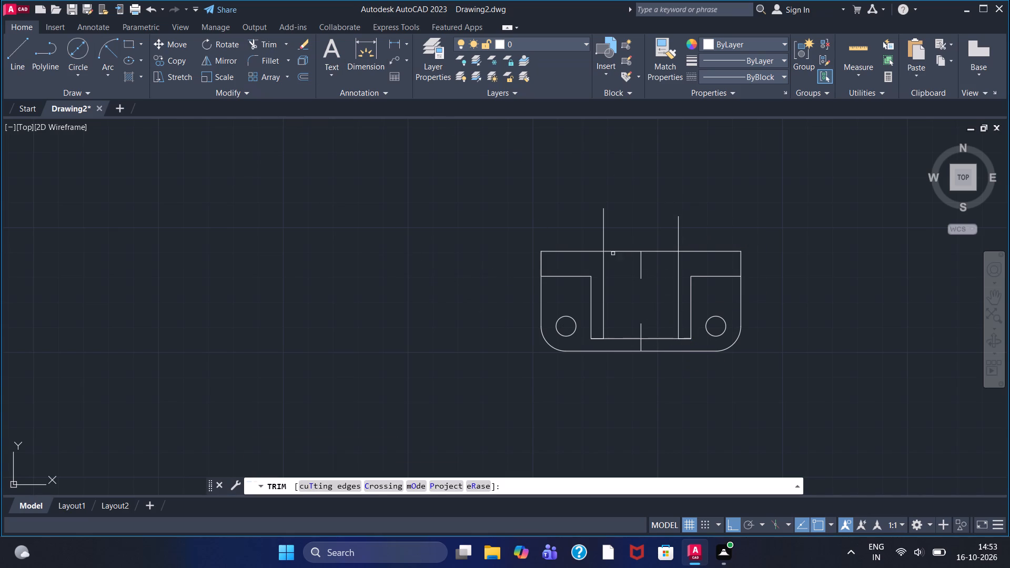
click(604, 234)
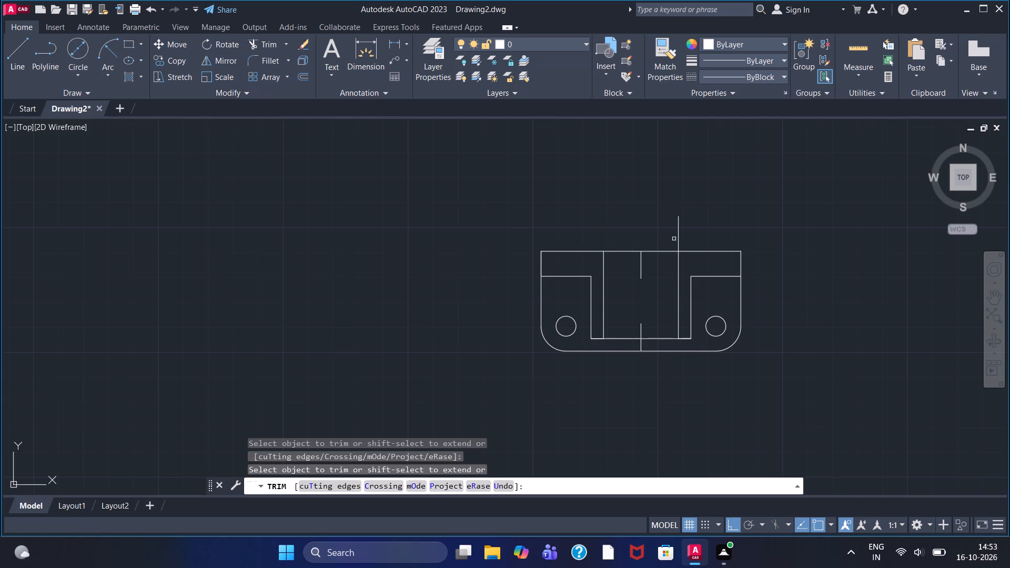
click(676, 237)
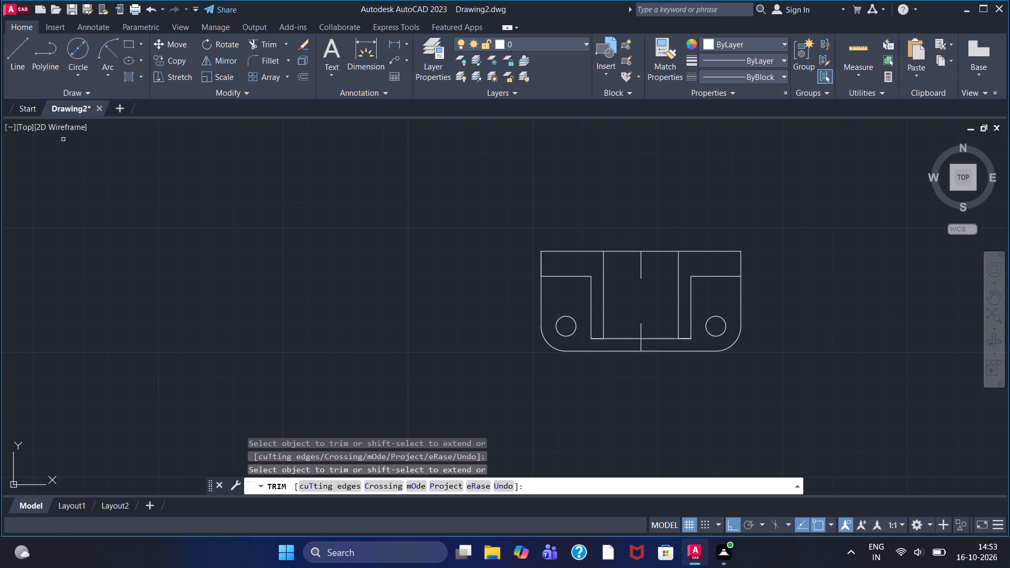
Enable the Quadrant object snap.
scroll(636, 261, up, 1)
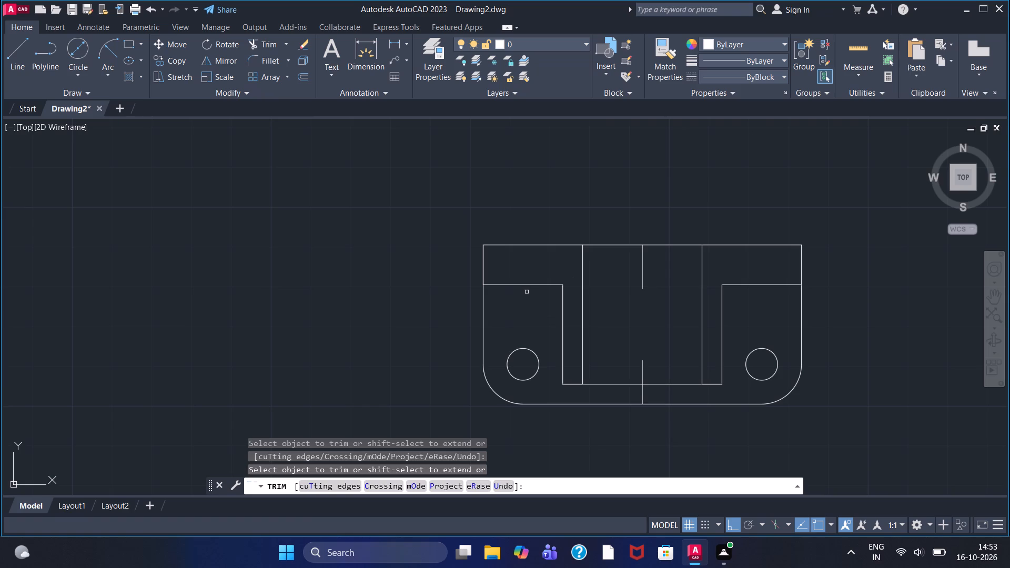
click(12, 55)
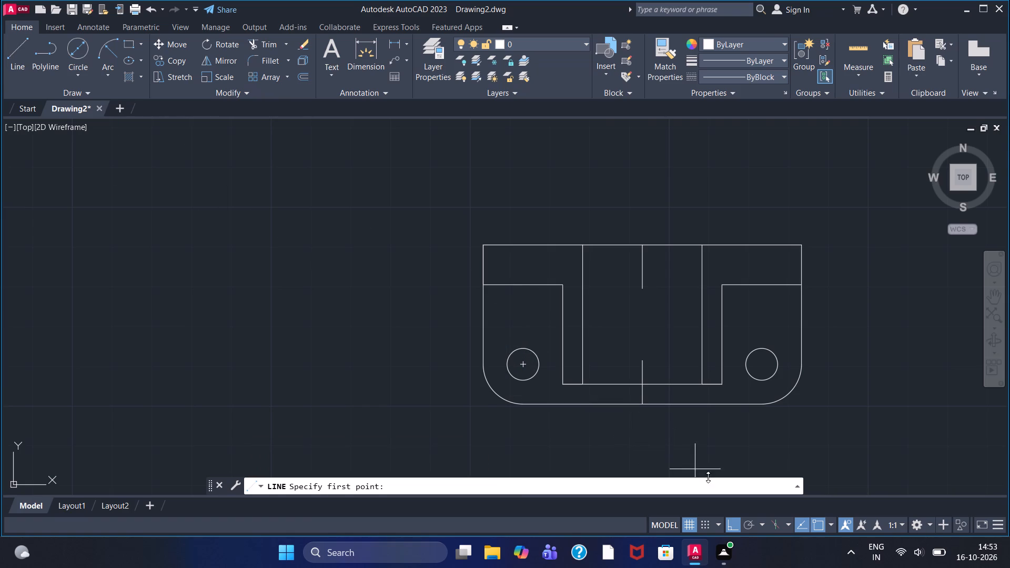
click(831, 524)
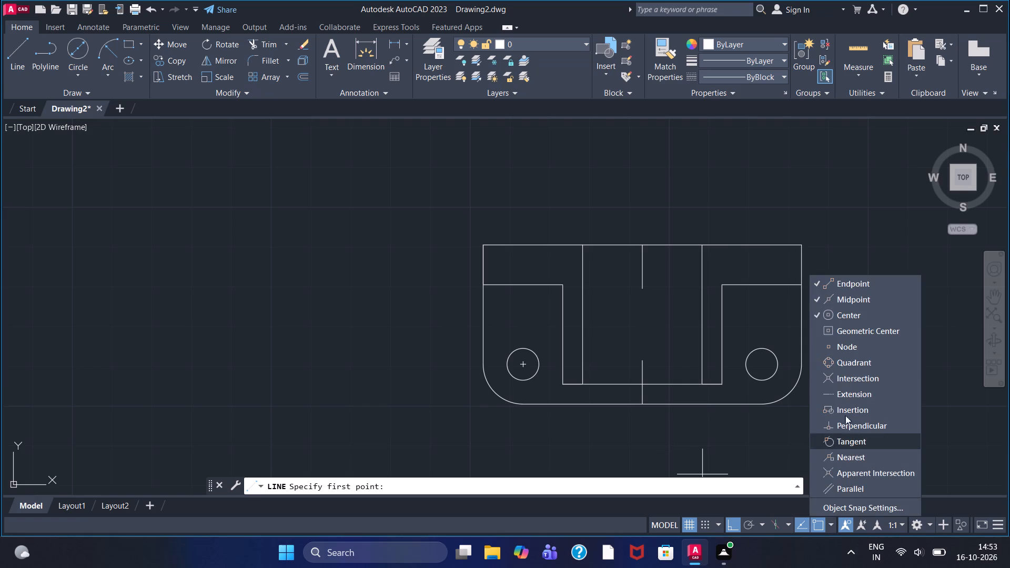
click(840, 359)
click(256, 195)
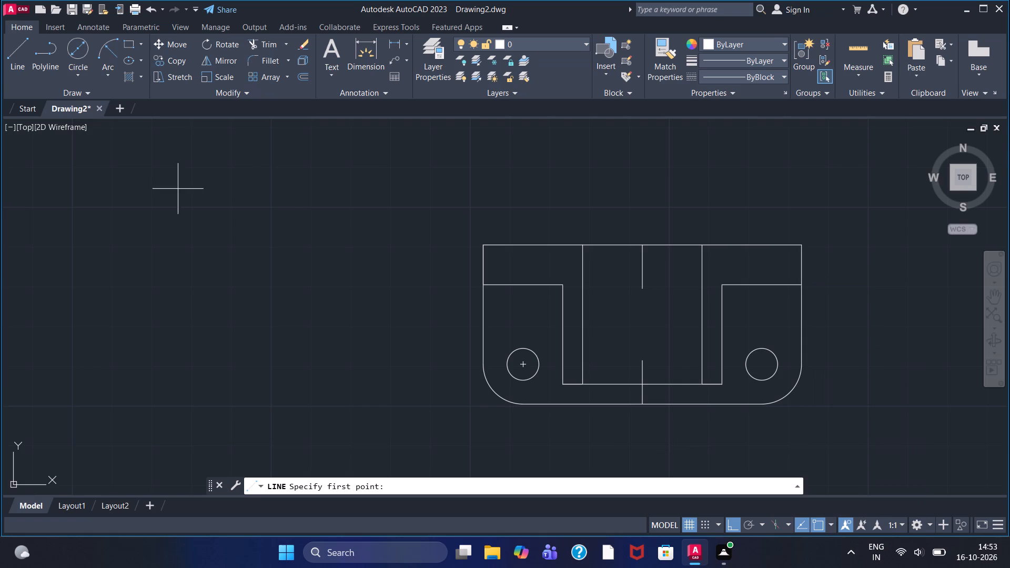
Draw vertical lines from the left hole's left and right quadrants up past the upper view's top edge.
click(14, 59)
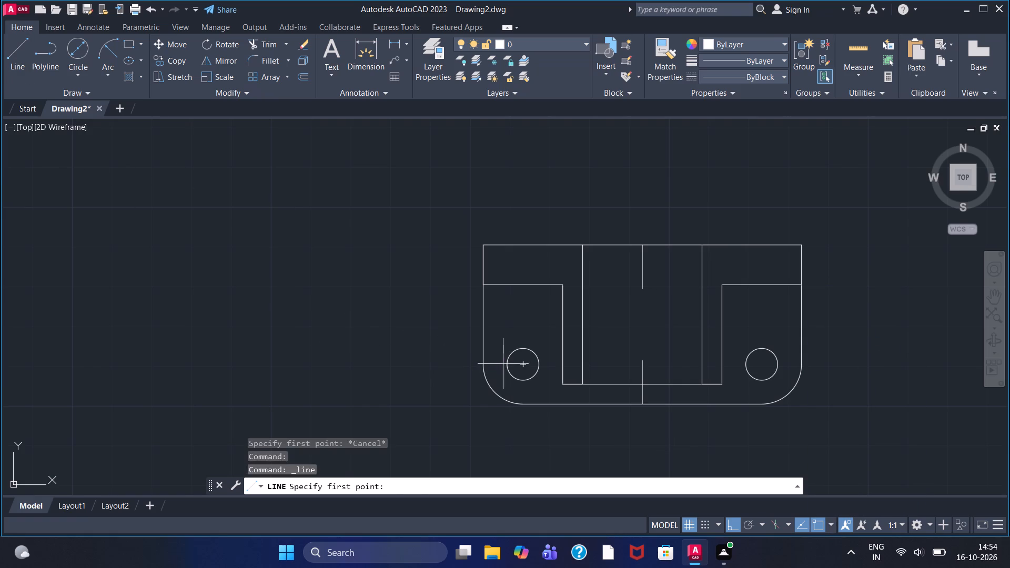
click(505, 364)
click(491, 197)
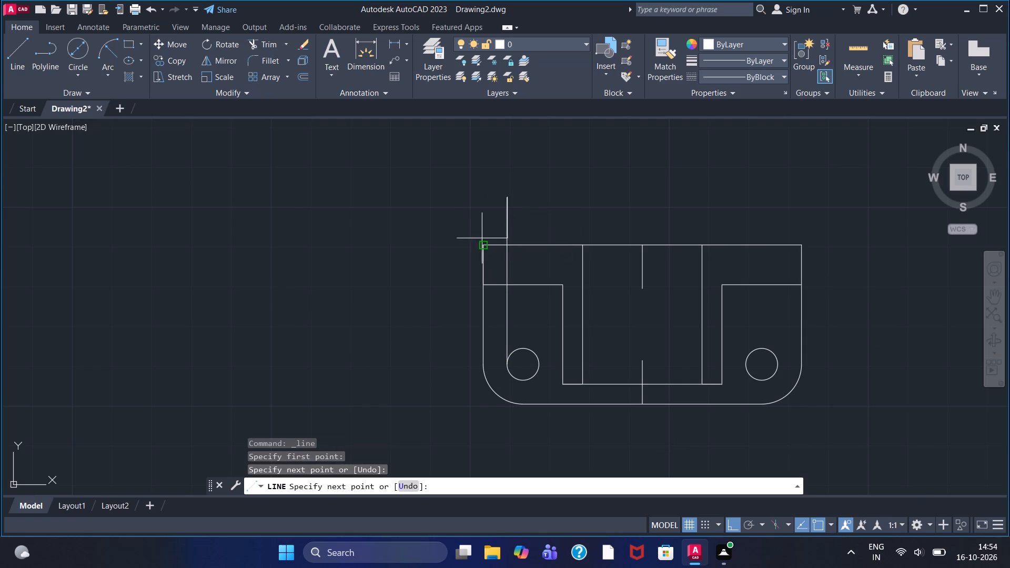
right_click(392, 254)
click(411, 262)
click(18, 48)
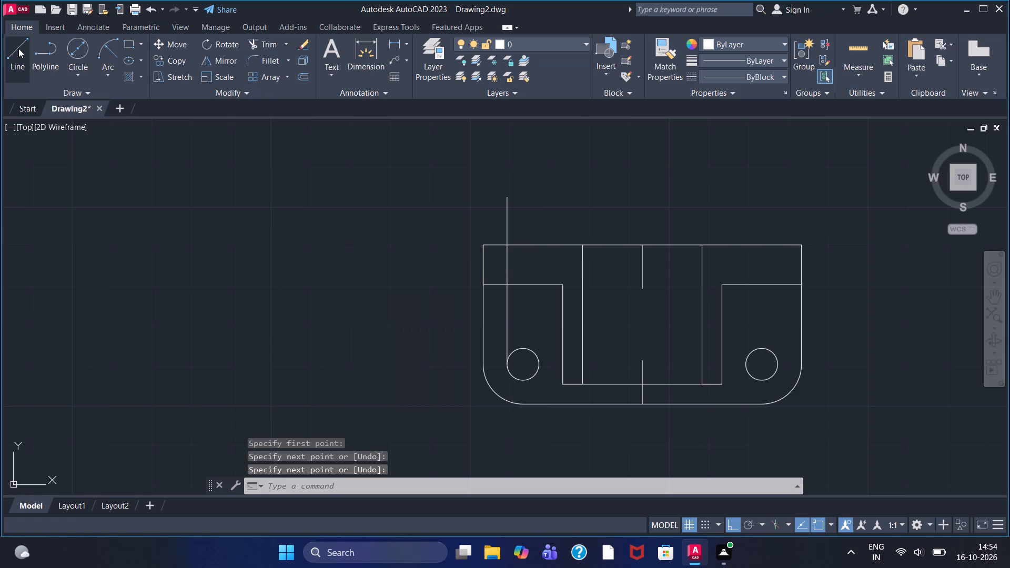
click(541, 367)
click(540, 210)
right_click(376, 205)
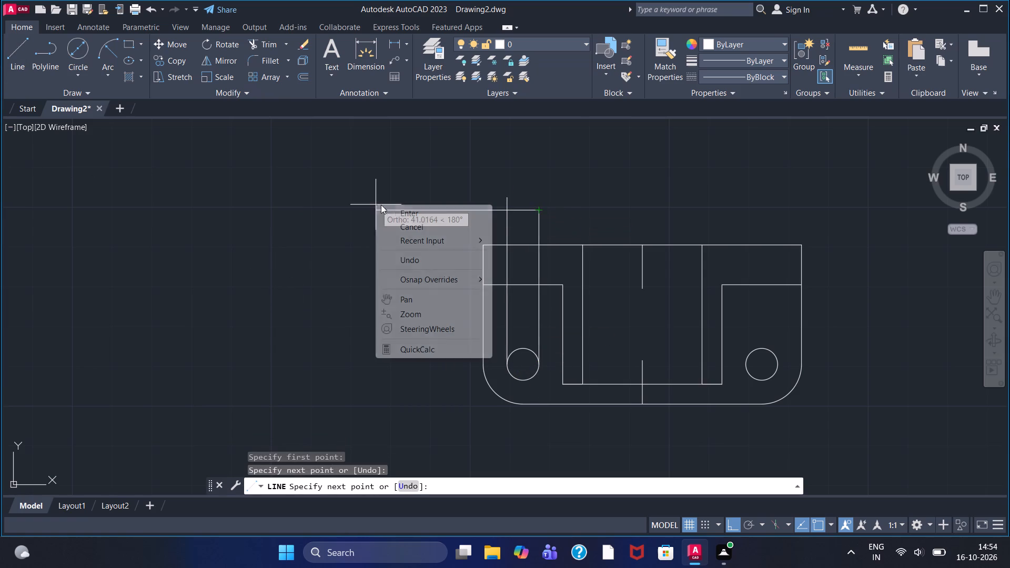
click(404, 217)
Draw vertical lines from the right hole's left and right quadrants up past the upper view's top edge.
click(19, 55)
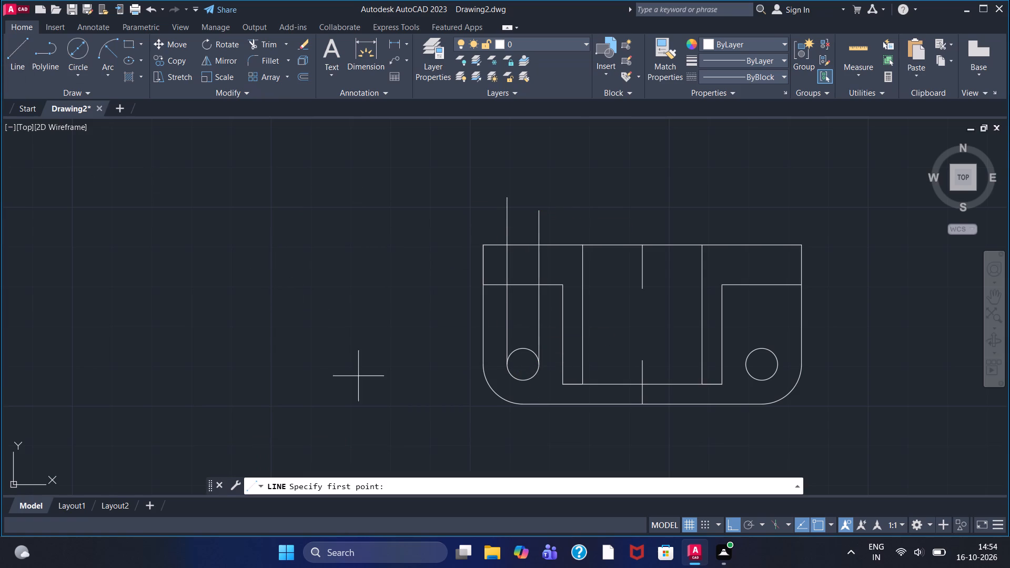
click(745, 365)
click(734, 192)
right_click(709, 179)
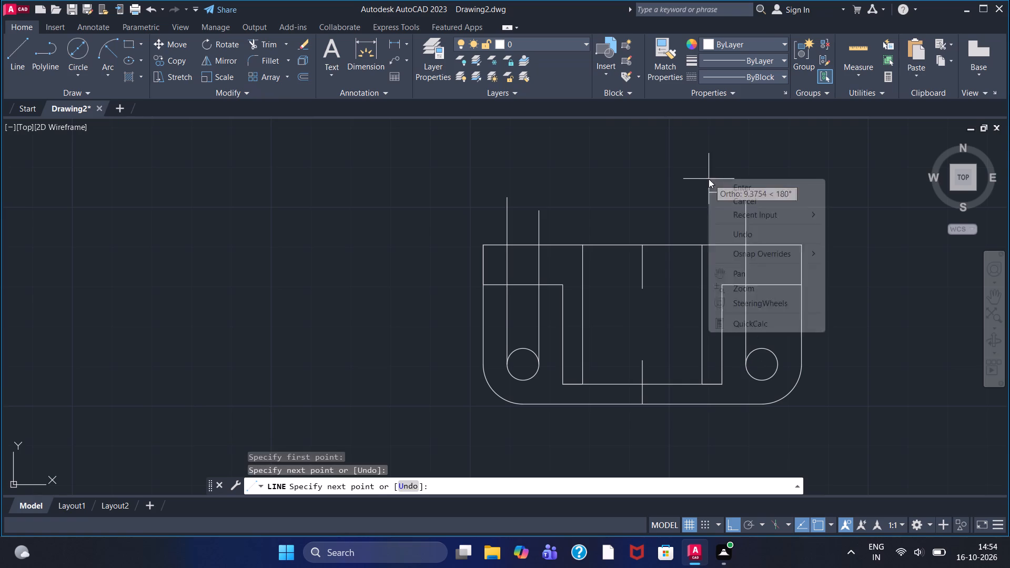
click(721, 187)
click(10, 59)
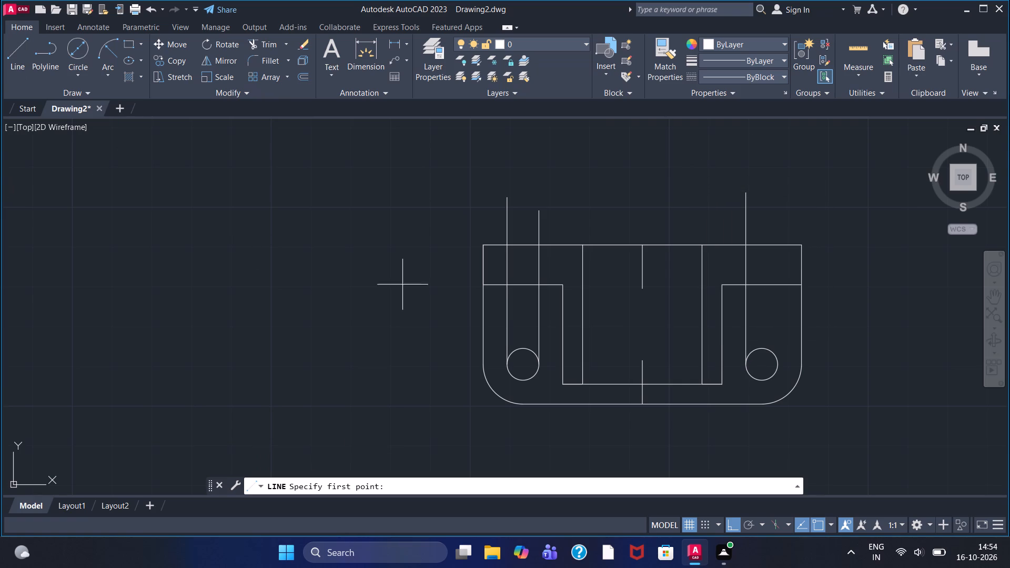
click(780, 367)
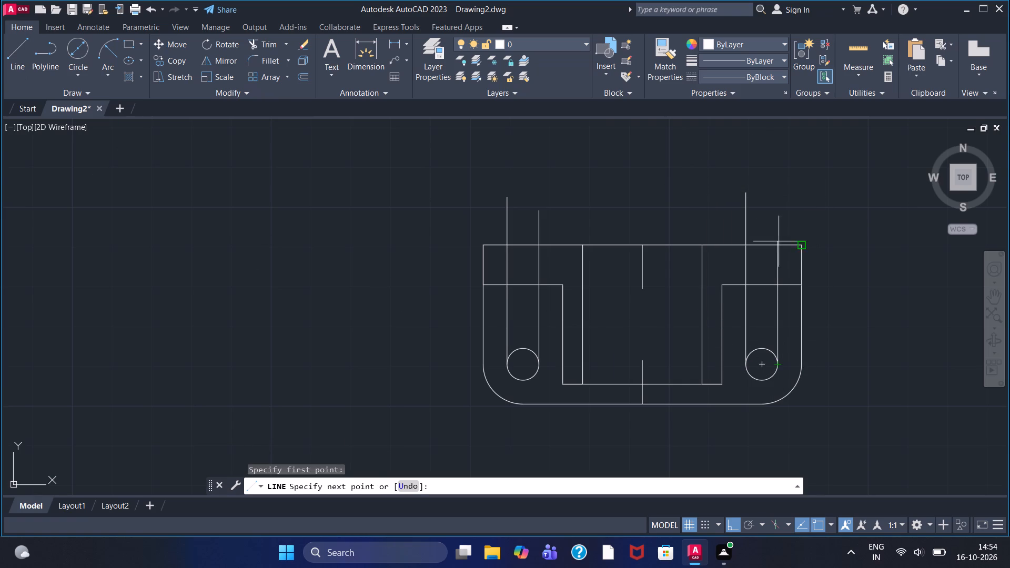
click(775, 198)
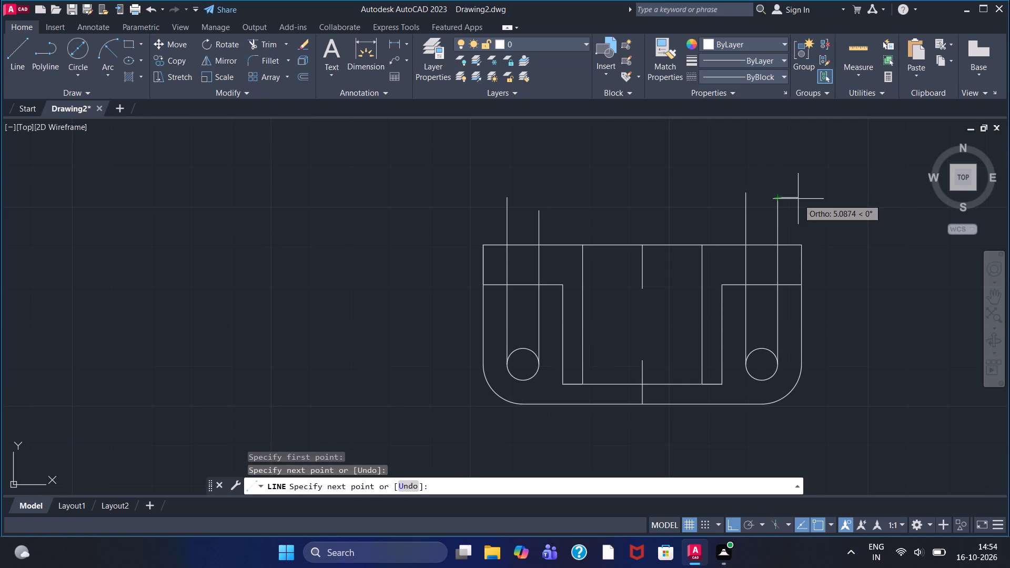
right_click(799, 198)
click(813, 206)
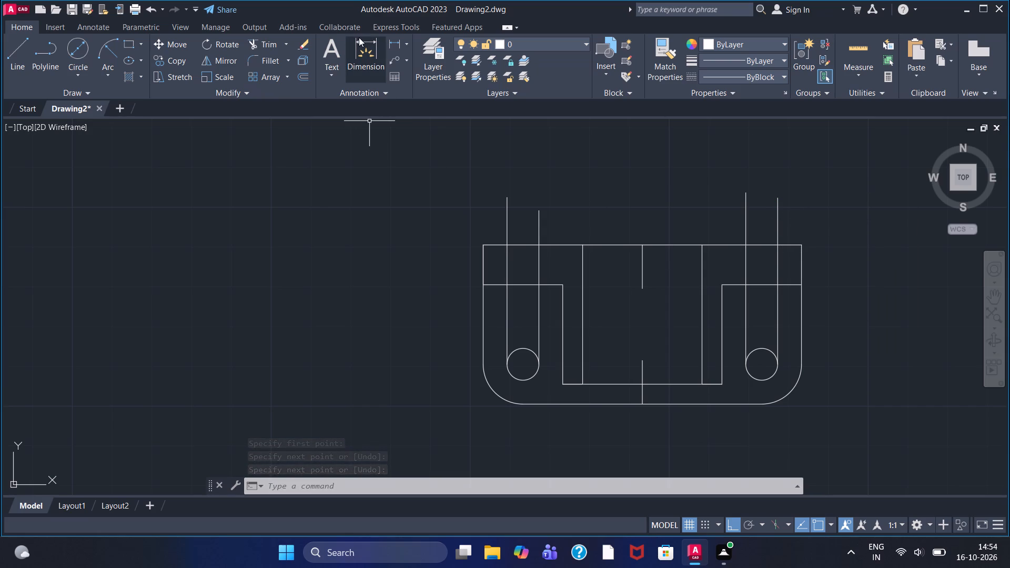
Trim the parts of the four hole projection lines that extend above the upper view's top edge.
click(271, 39)
click(507, 224)
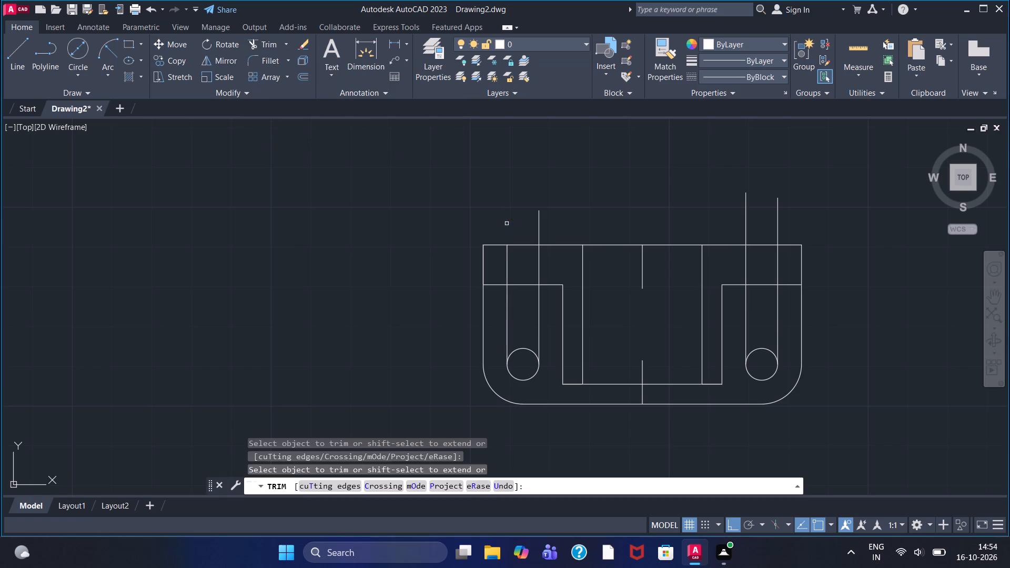
click(539, 232)
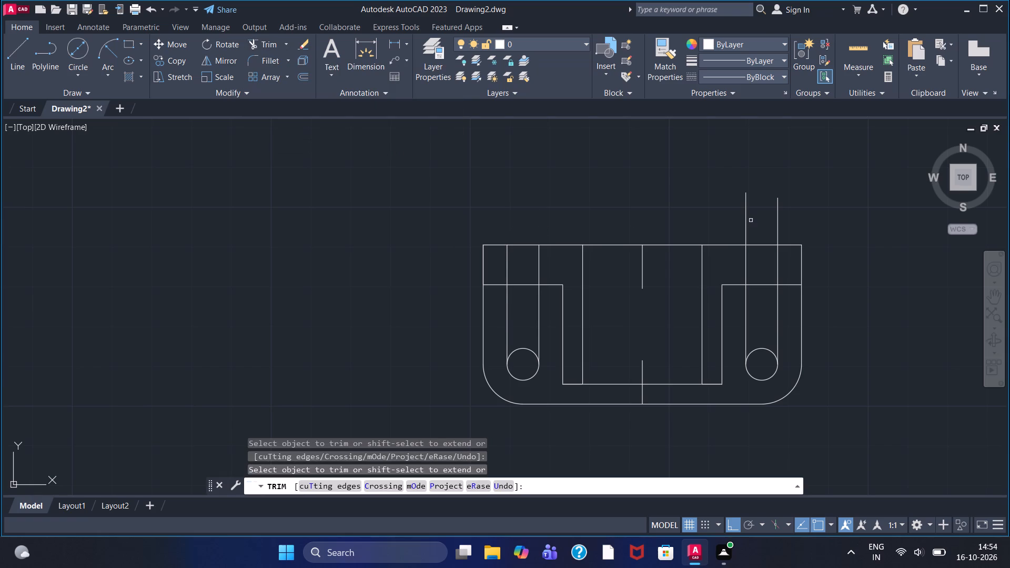
click(747, 221)
click(775, 227)
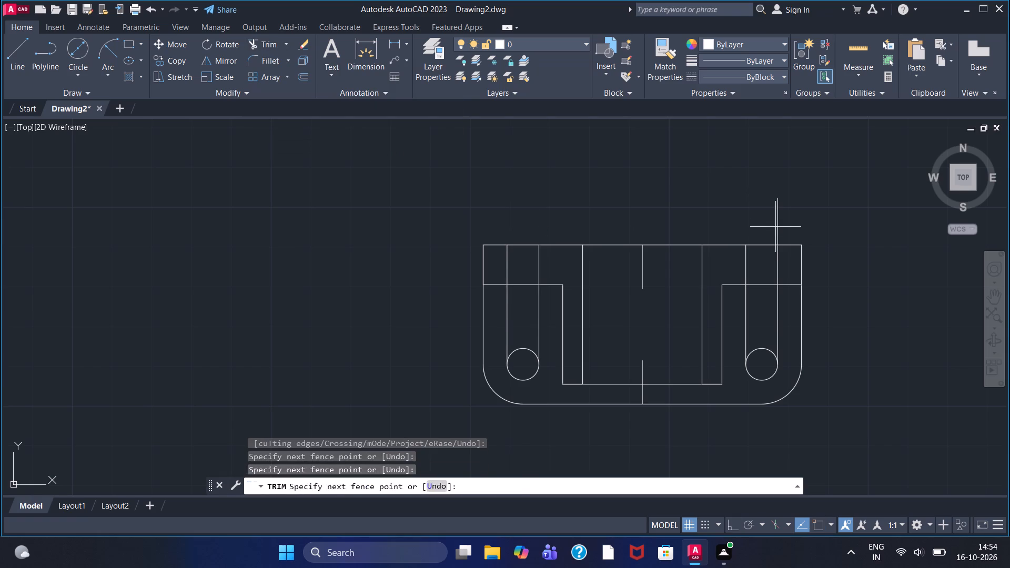
click(778, 227)
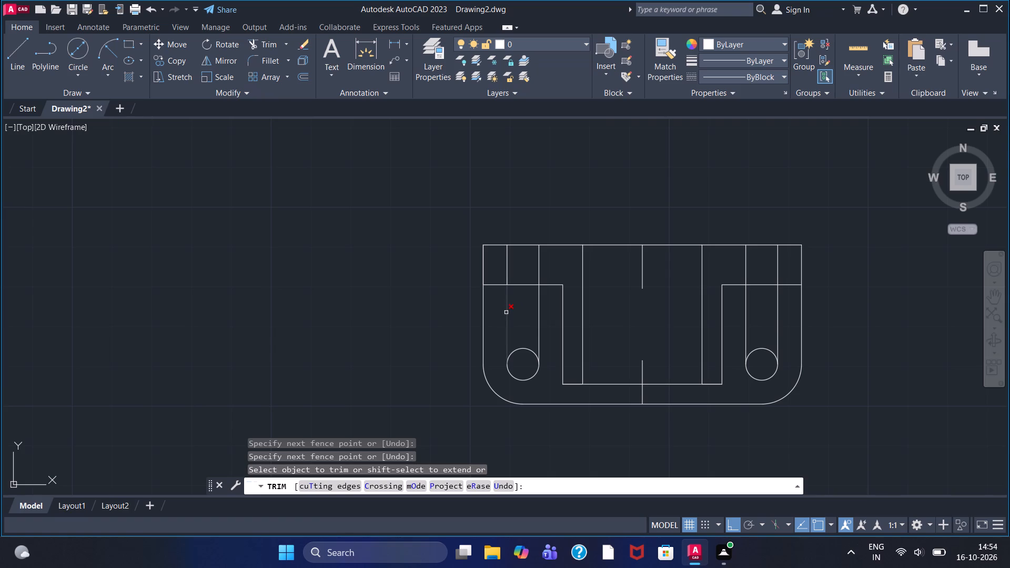
Trim the left hole's two projection lines between the hole and the horizontal step edge above it.
click(506, 312)
click(539, 321)
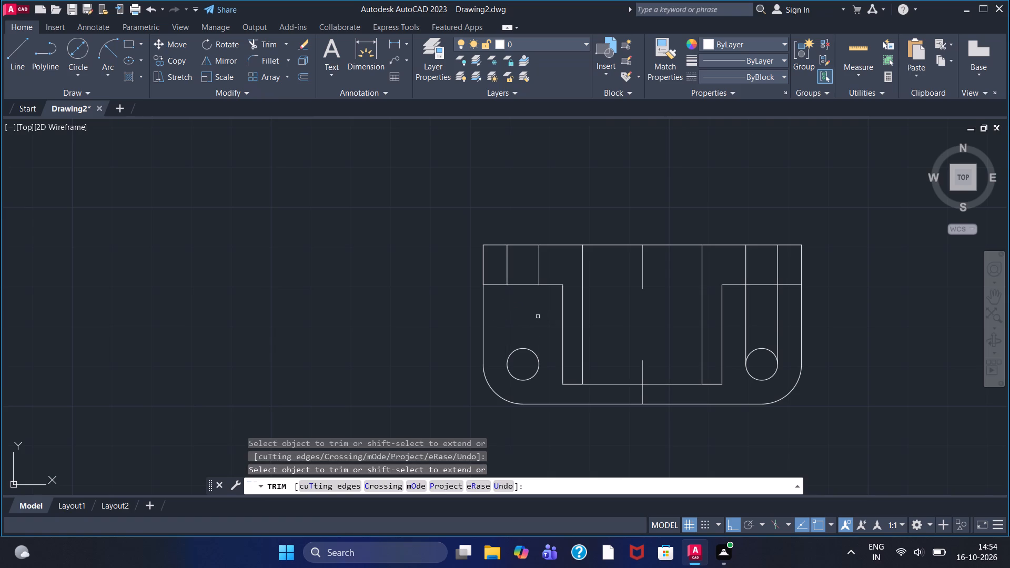
Set the dashed ACAD linetype current and draw the left hole's centre line from the step edge's midpoint upward, trimmed at the top edge.
click(725, 75)
click(744, 120)
click(9, 53)
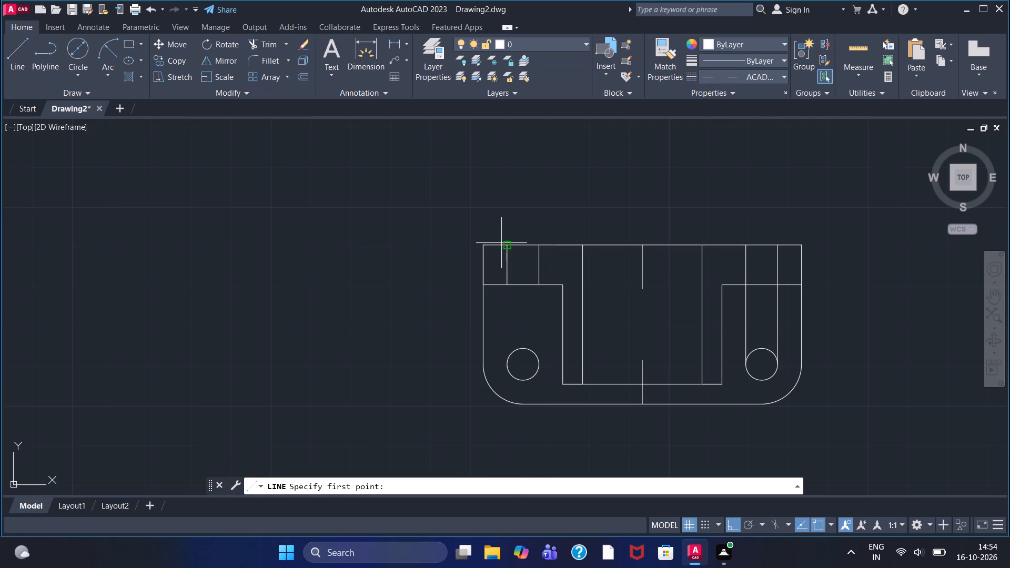
click(522, 285)
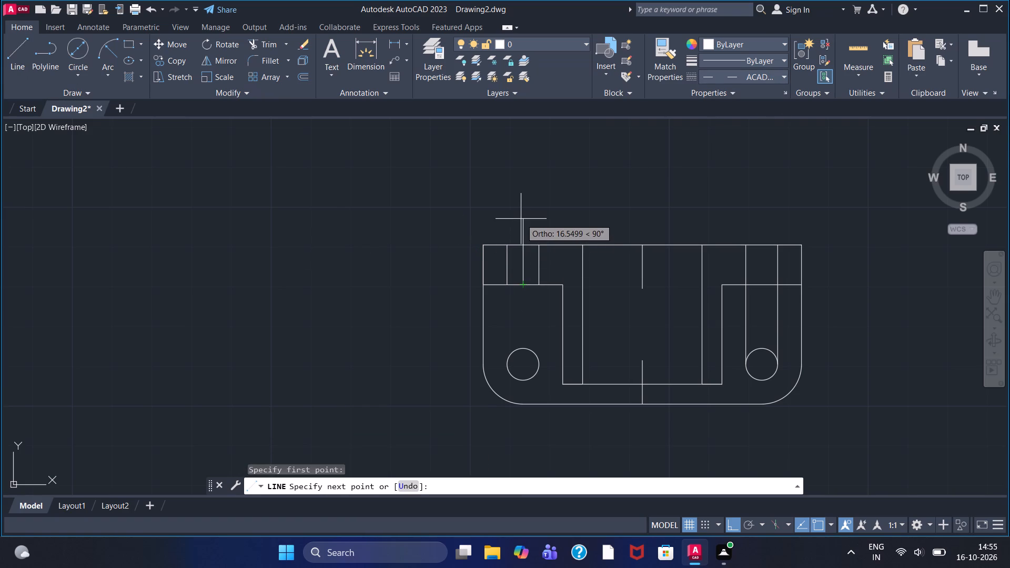
click(521, 219)
right_click(480, 169)
click(493, 177)
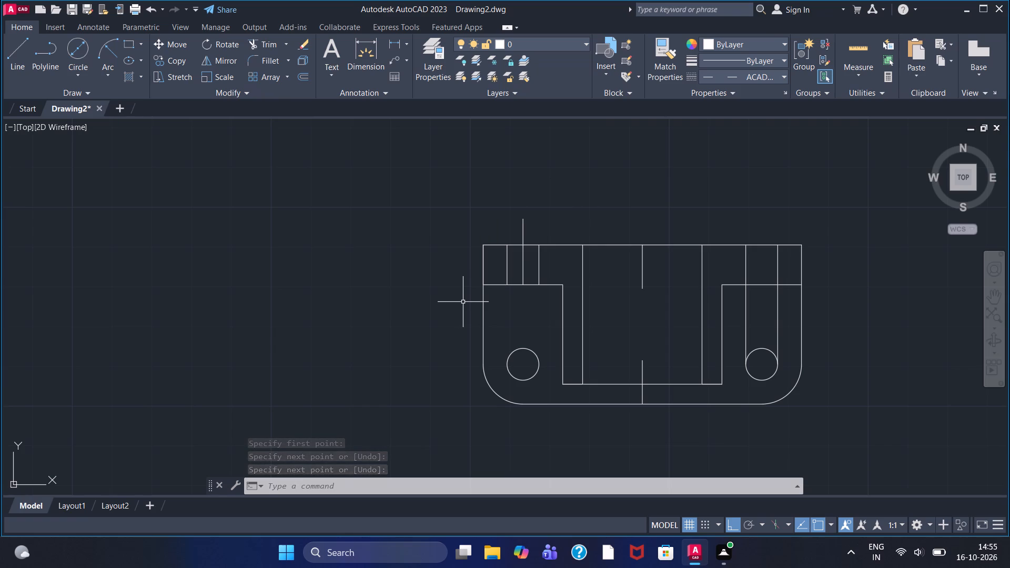
click(265, 38)
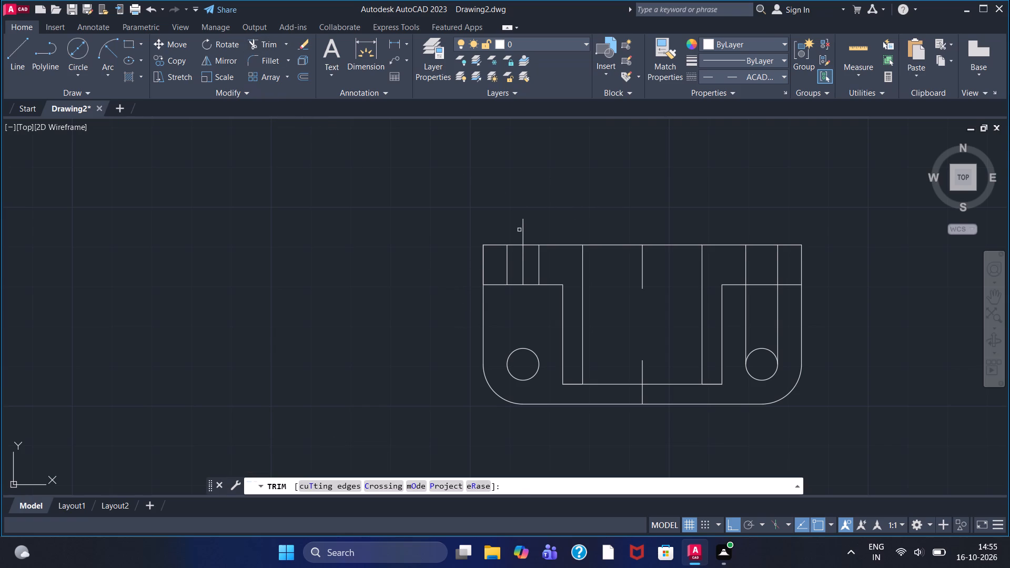
click(522, 232)
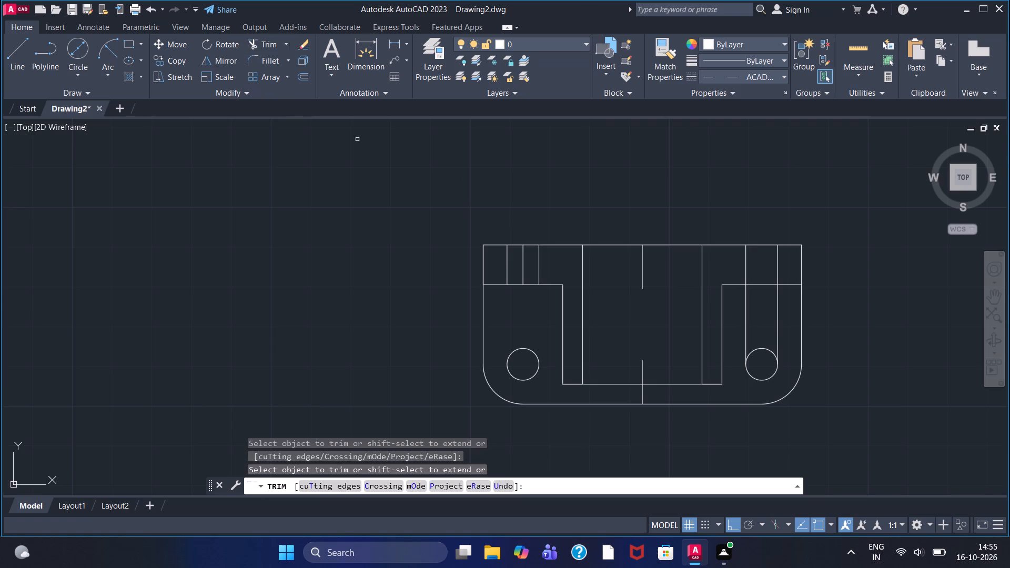
Draw the right hole's vertical centre line from the right step edge's midpoint upward, trimmed at the upper view's top edge.
click(12, 54)
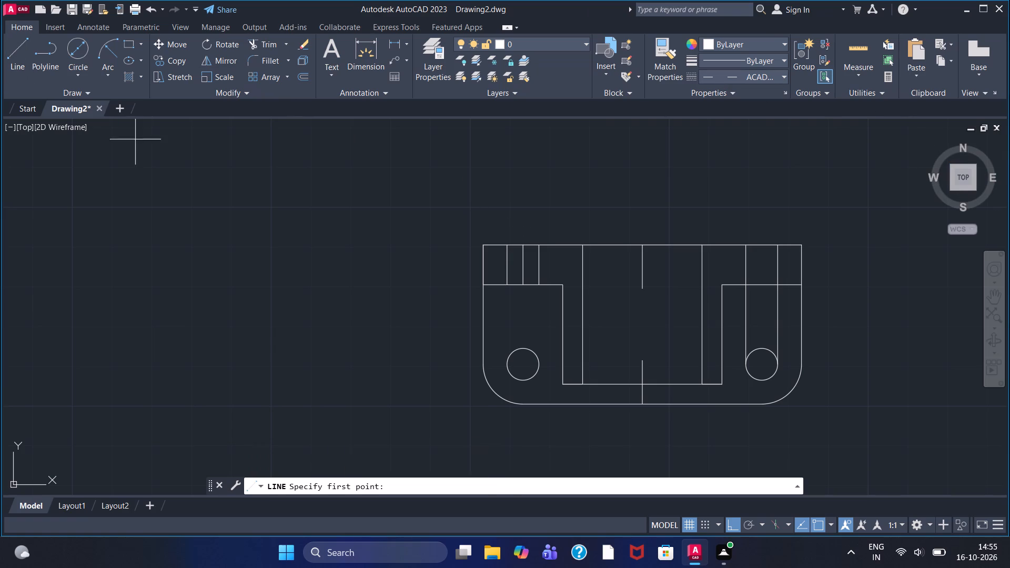
click(765, 283)
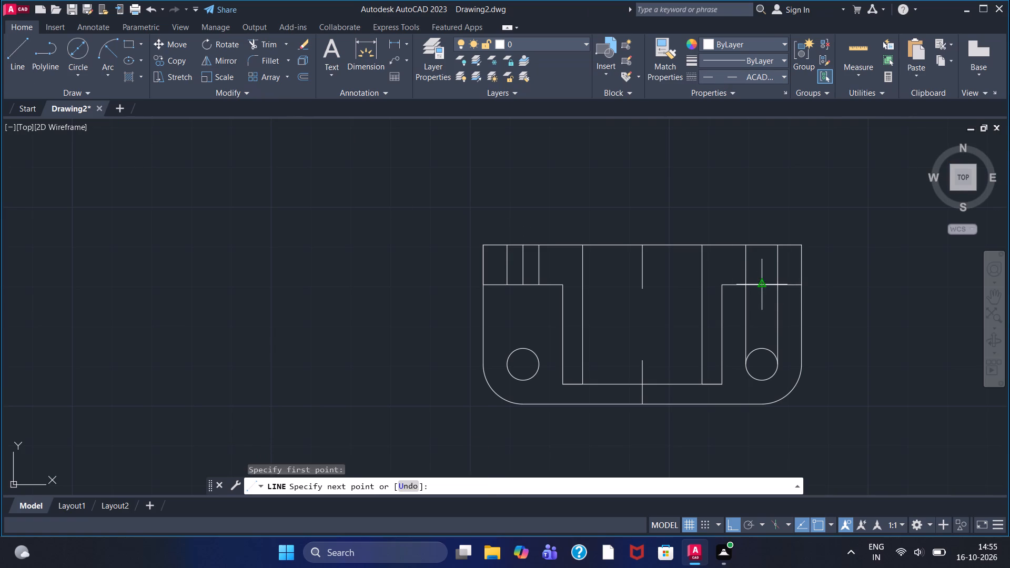
click(752, 199)
right_click(739, 195)
click(747, 201)
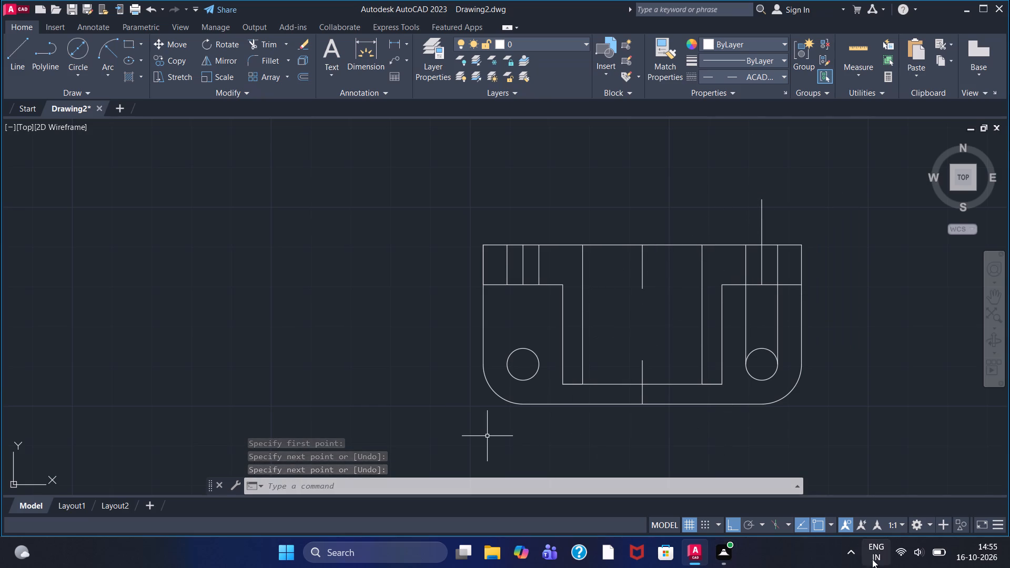
click(248, 47)
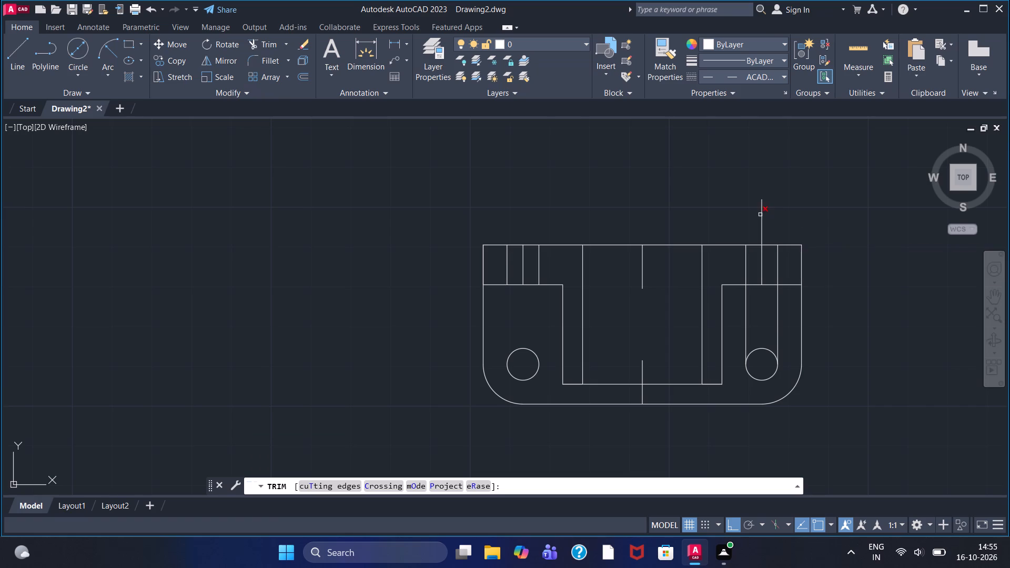
click(761, 217)
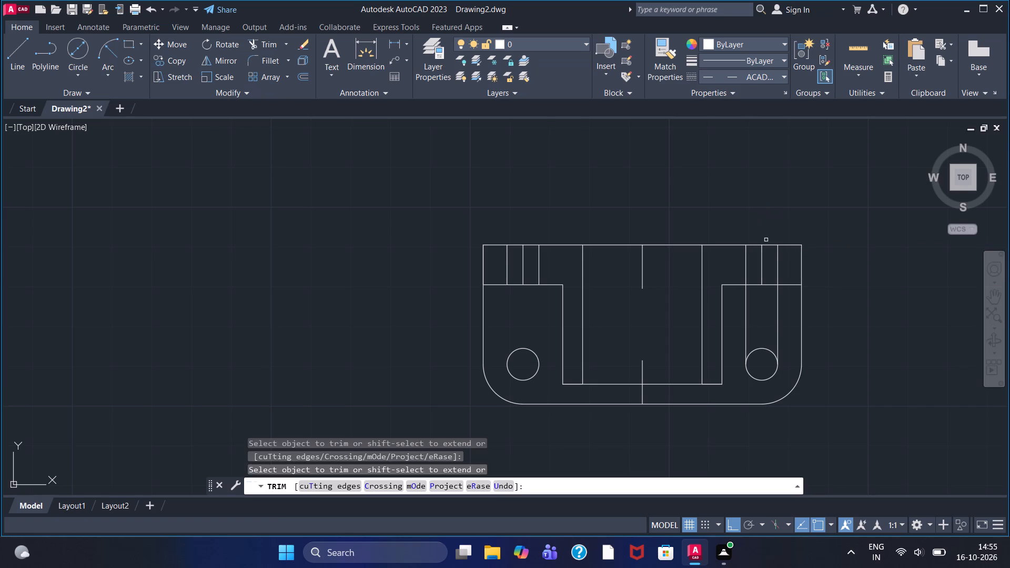
Trim the right hole's two projection lines between the hole and the horizontal step edge above it.
click(746, 301)
click(779, 324)
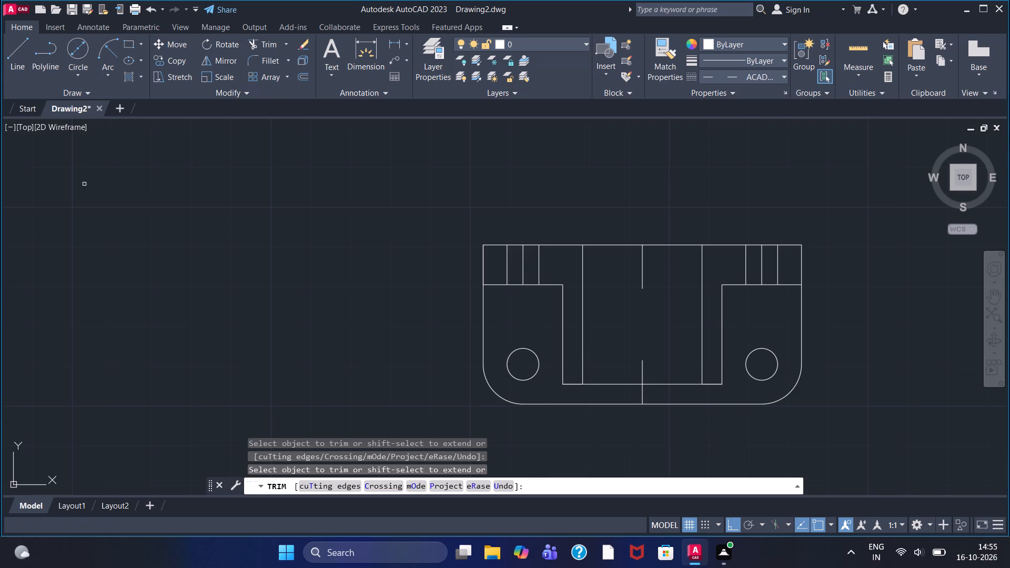
Hatch the two outermost regions between the outer edges and hole projection lines with ANSI31 at scale 0.74.
click(125, 76)
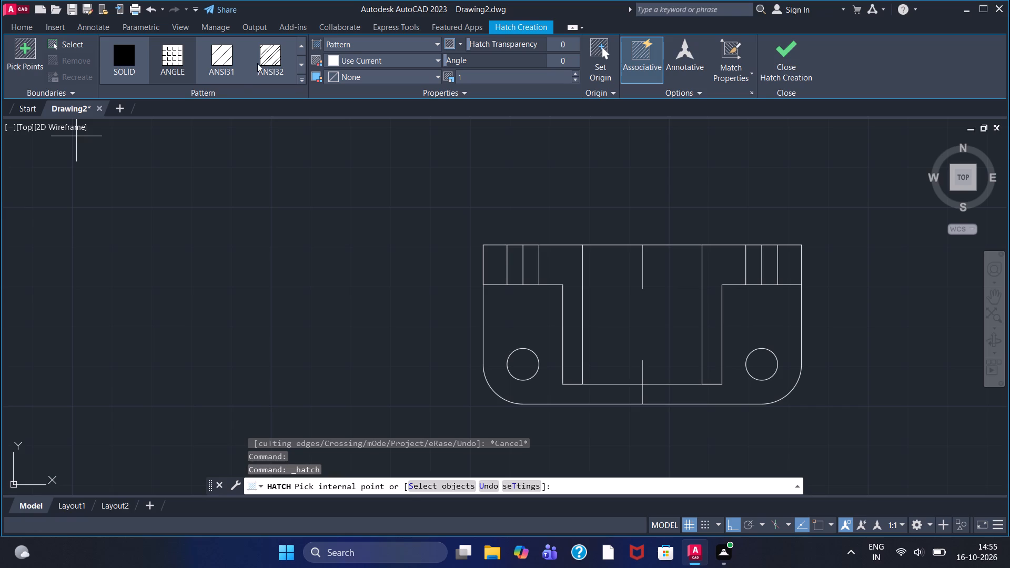
click(216, 57)
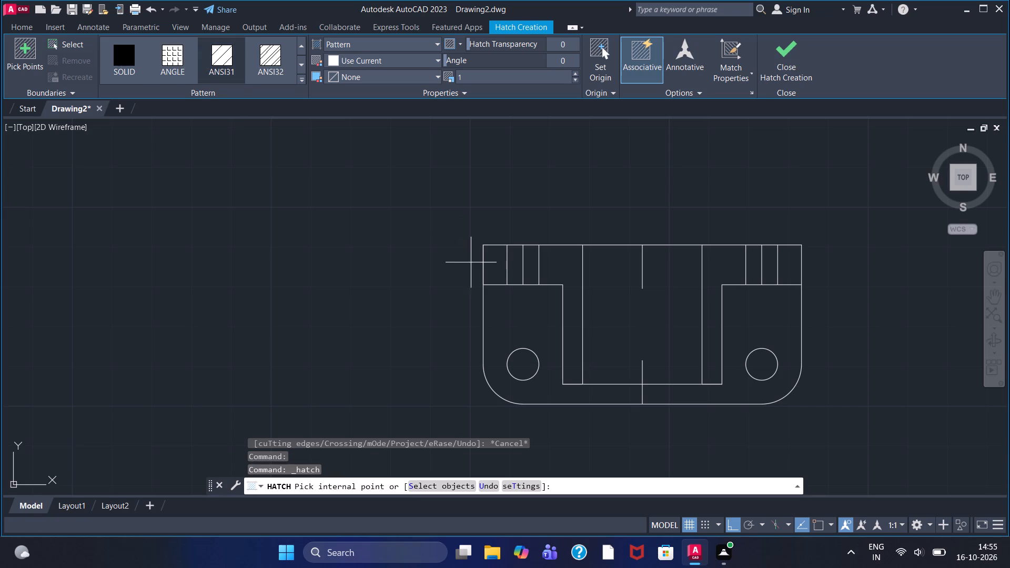
click(491, 262)
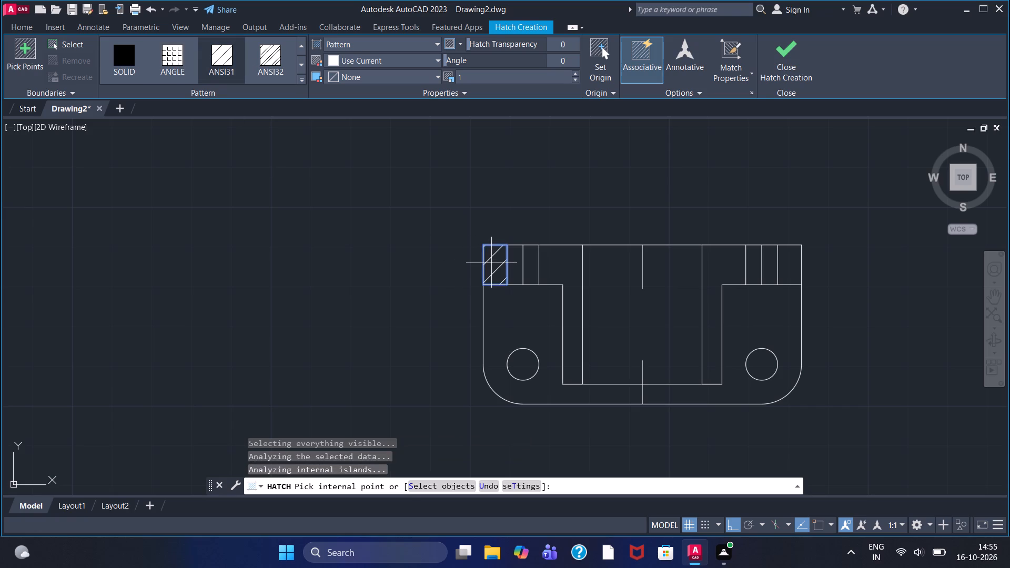
click(575, 75)
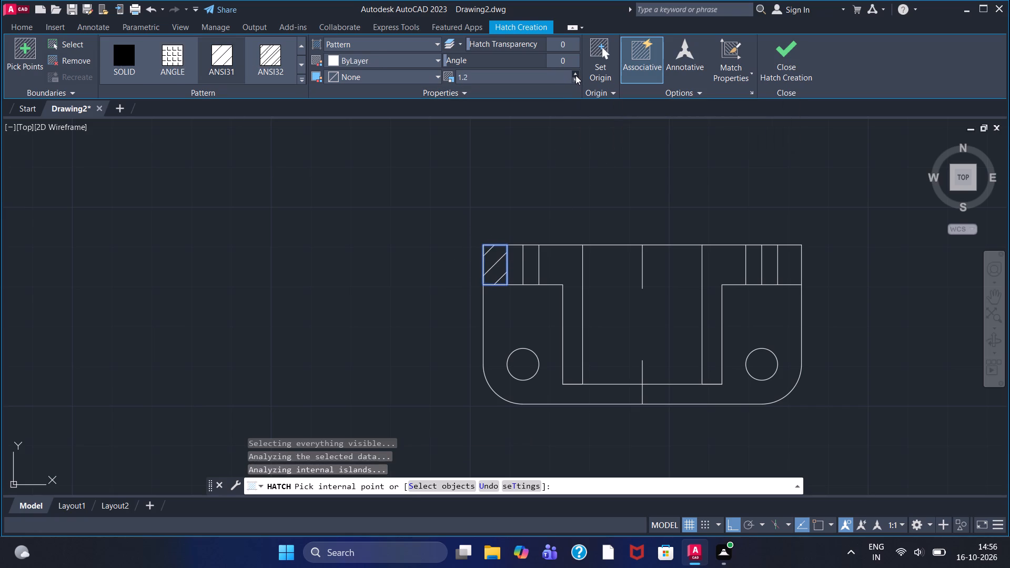
triple_click(575, 75)
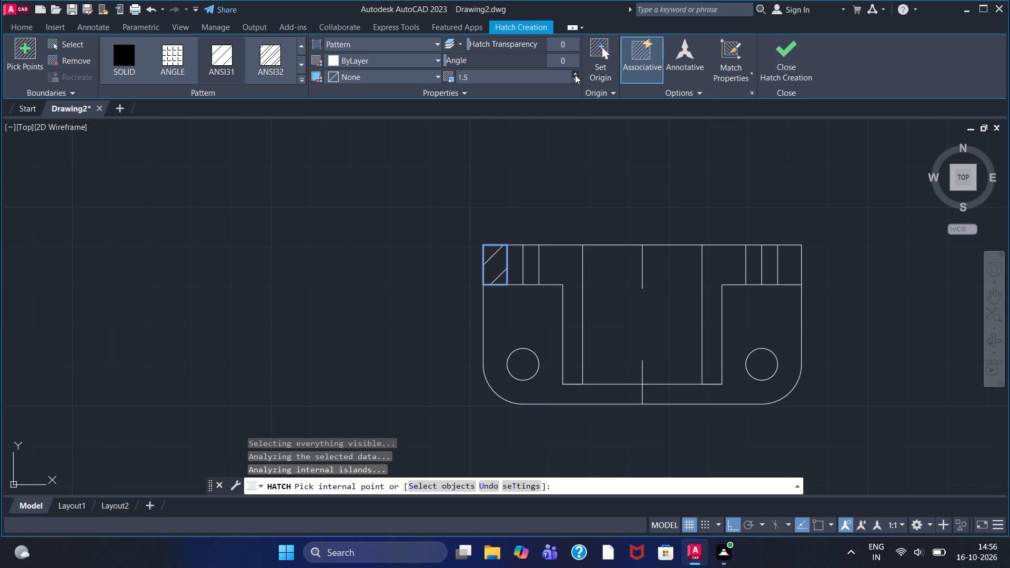
click(575, 79)
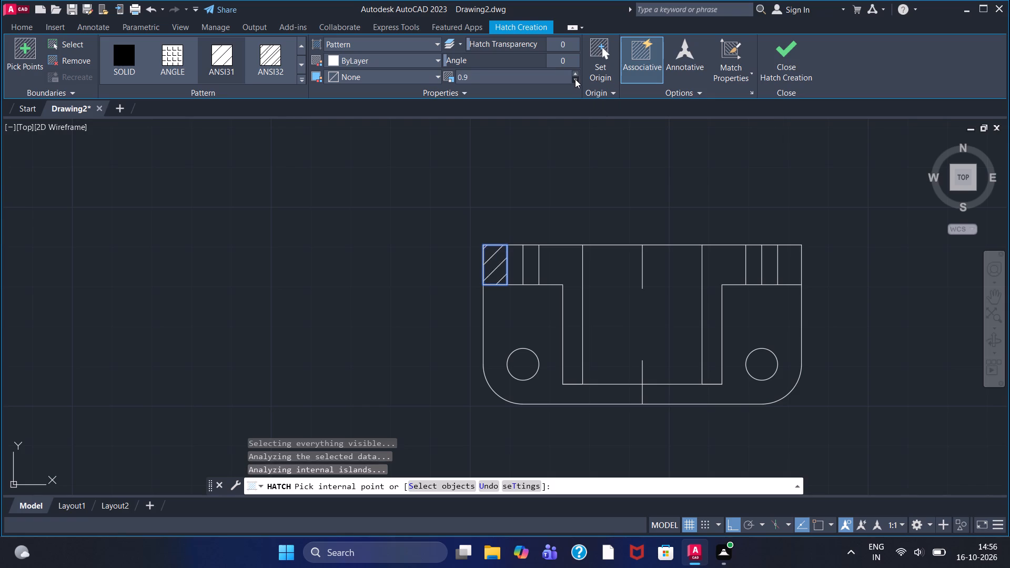
triple_click(575, 79)
triple_click(575, 79)
double_click(575, 79)
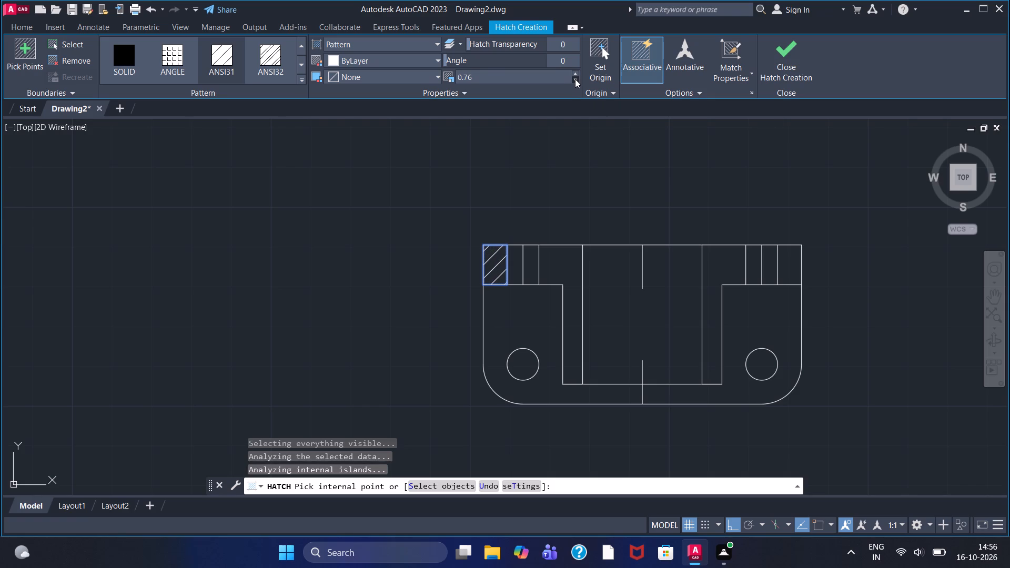
click(575, 79)
click(790, 269)
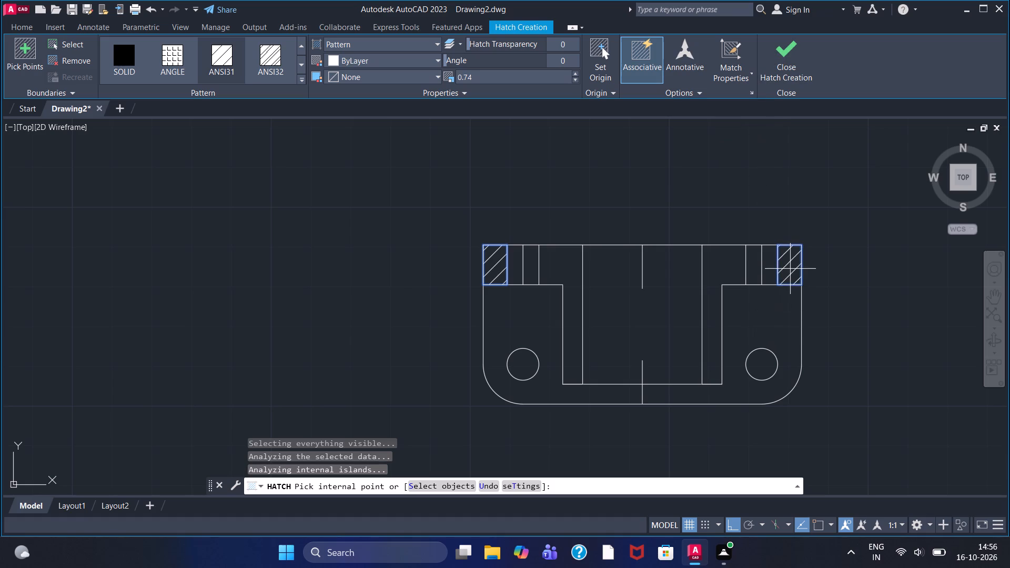
click(789, 67)
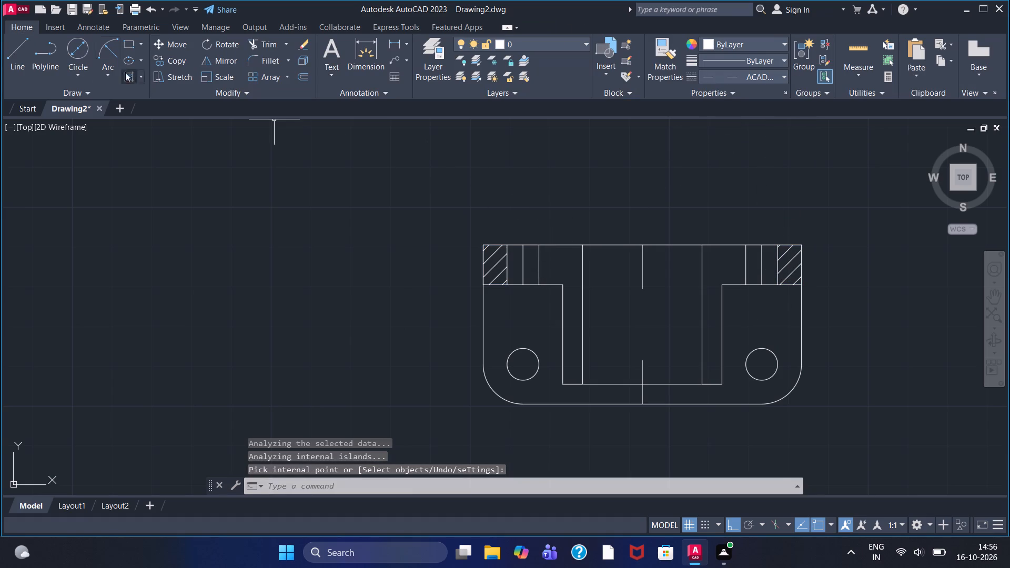
Draw a vertical line about 28 units long between each hole's inner projection line and the recess, crossing the top and step edges.
click(26, 45)
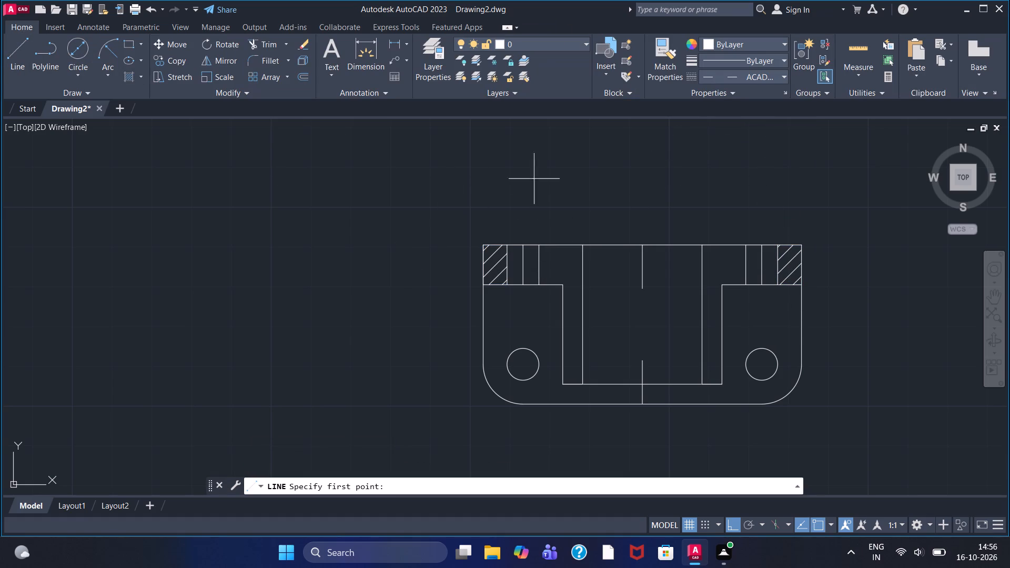
click(554, 209)
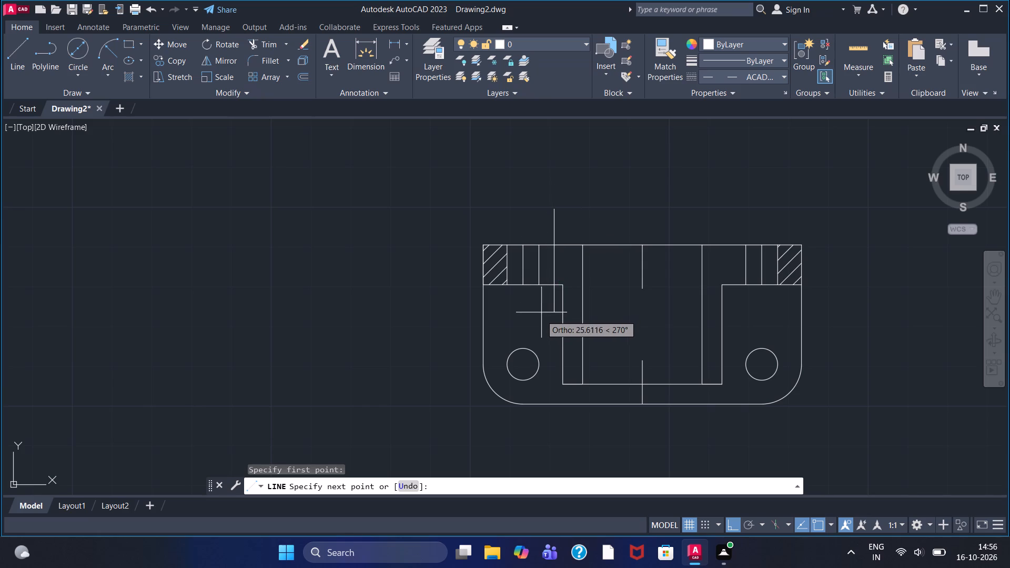
click(540, 320)
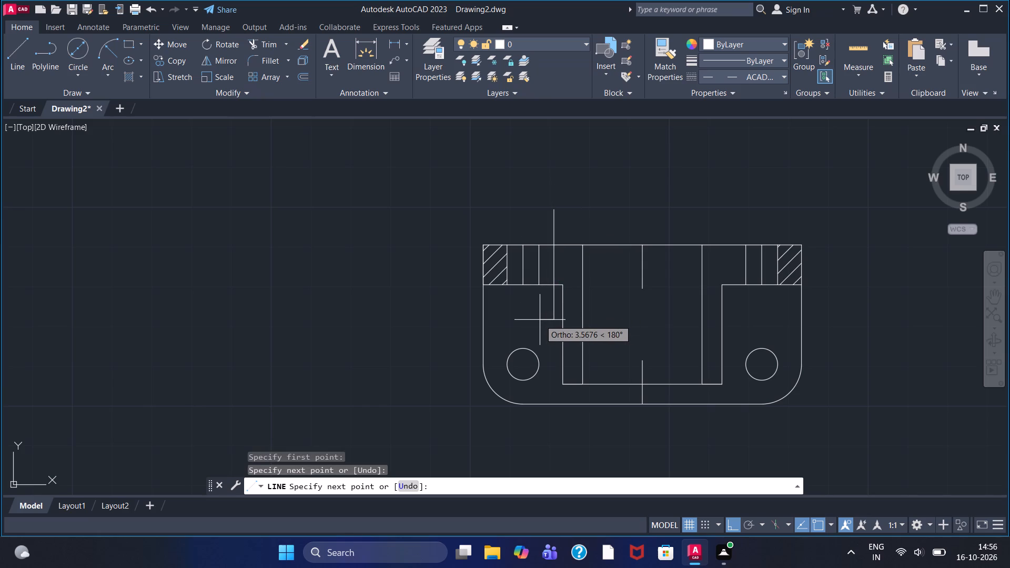
right_click(367, 207)
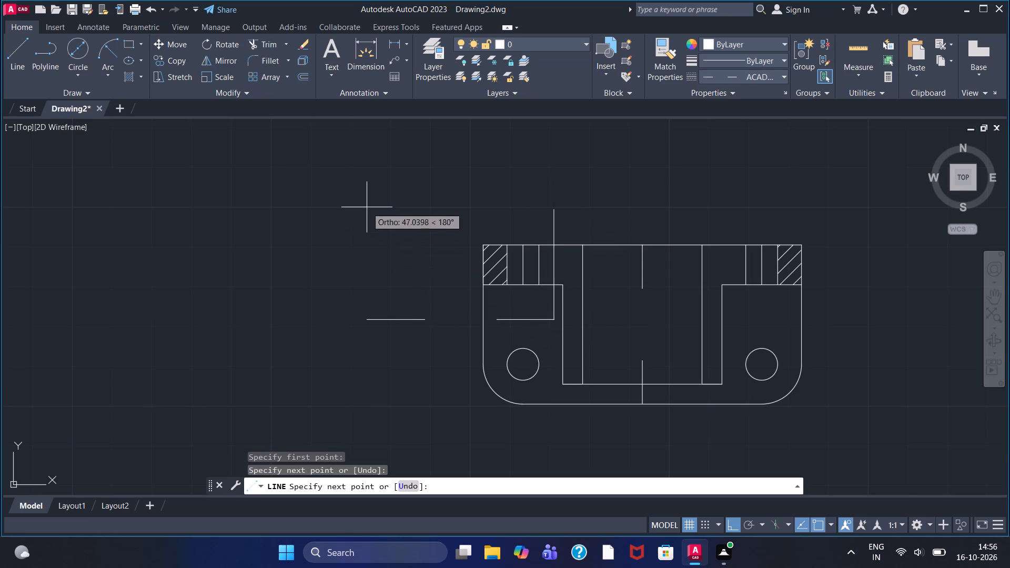
click(385, 220)
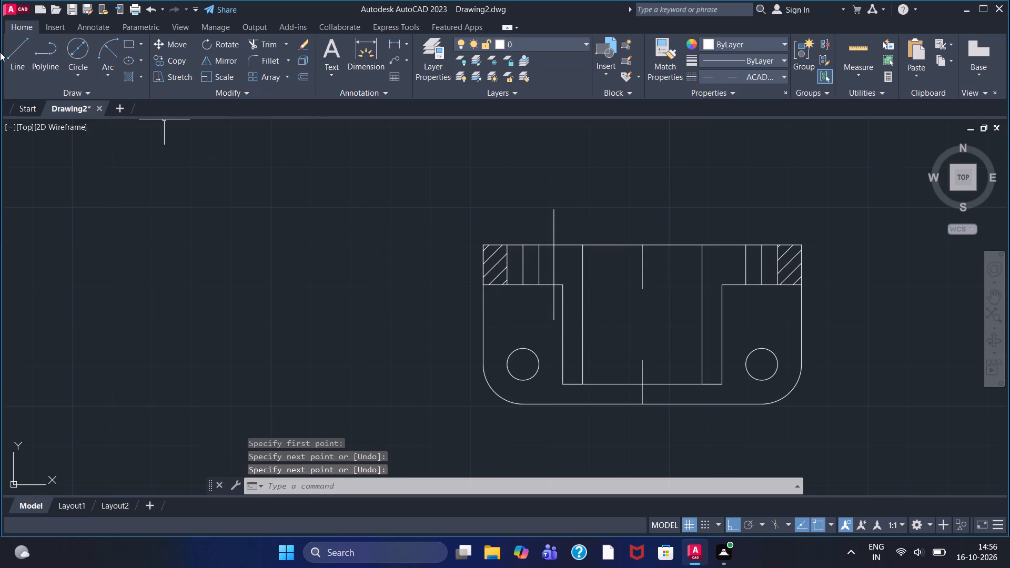
click(14, 47)
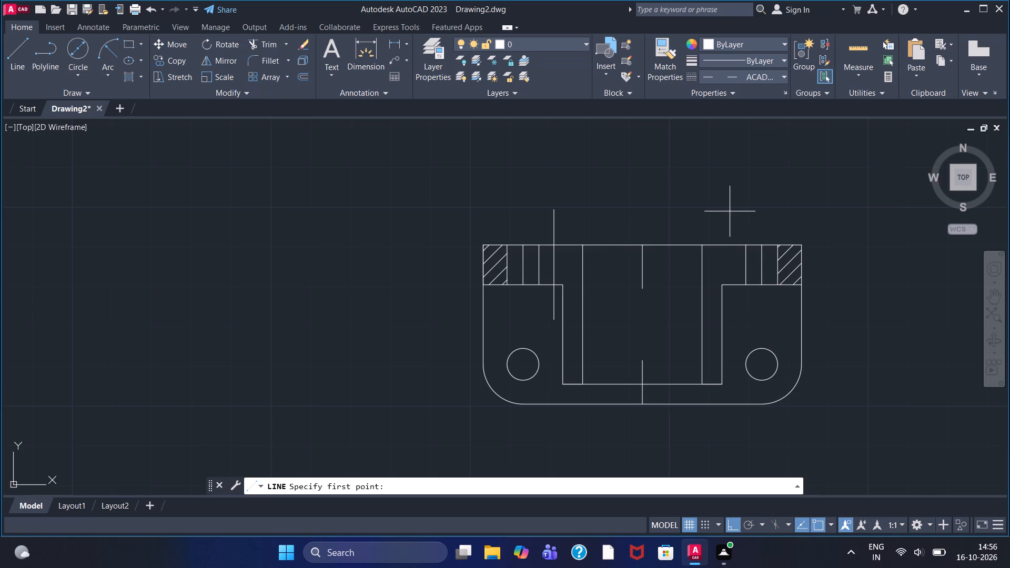
click(729, 209)
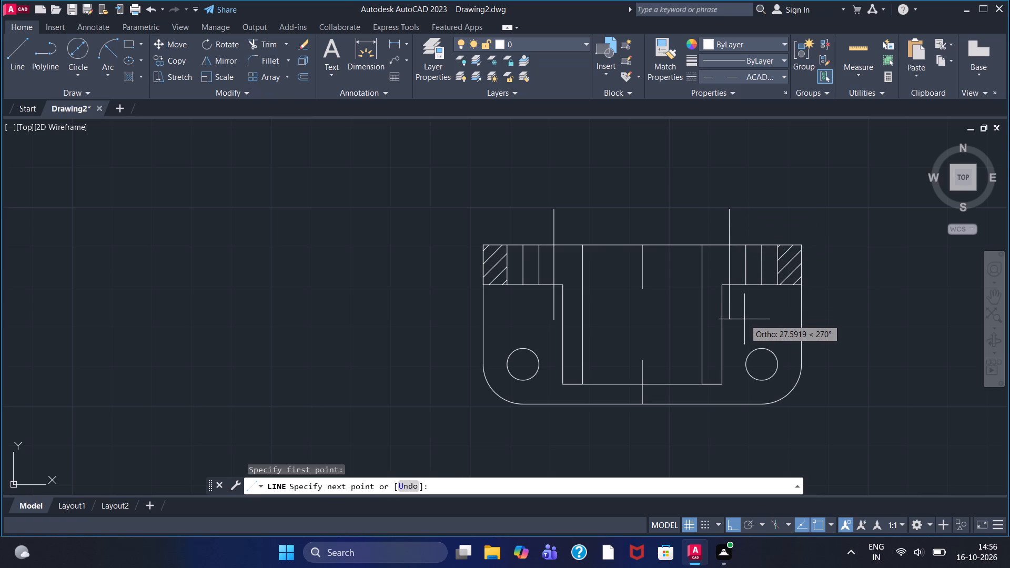
click(745, 320)
right_click(675, 177)
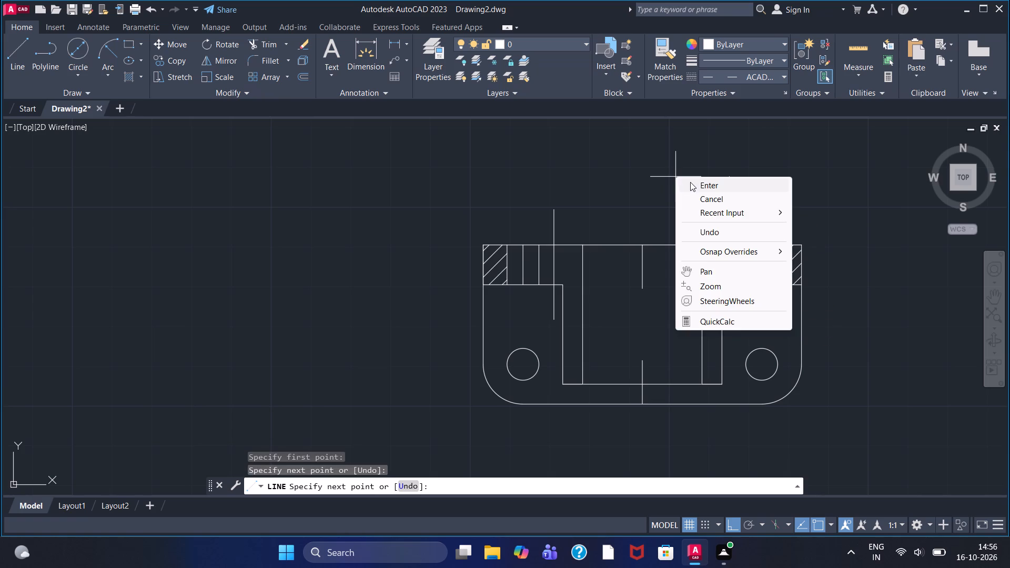
click(690, 182)
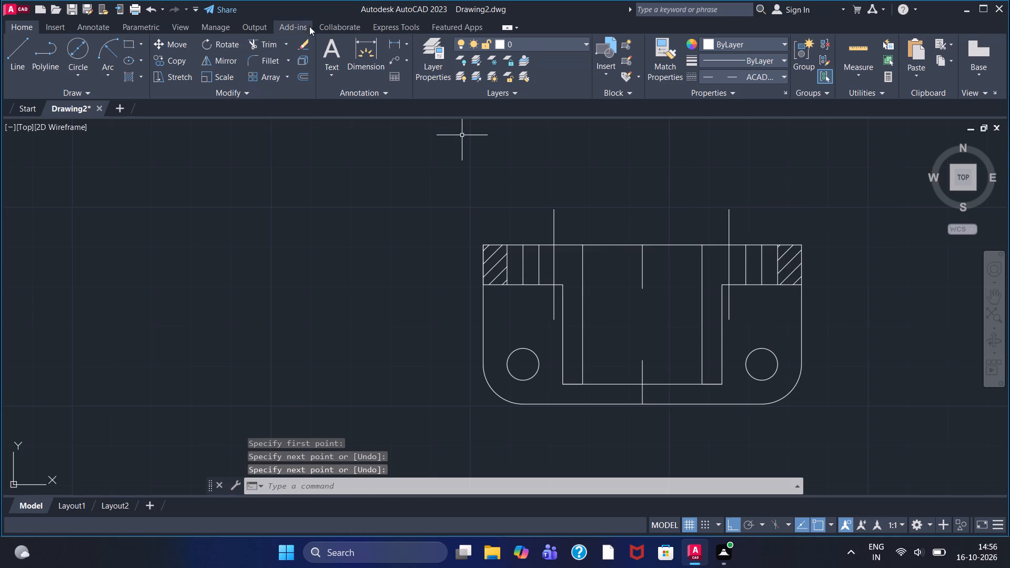
Trim both new vertical lines above the upper view's top edge and below the horizontal step edges.
click(270, 40)
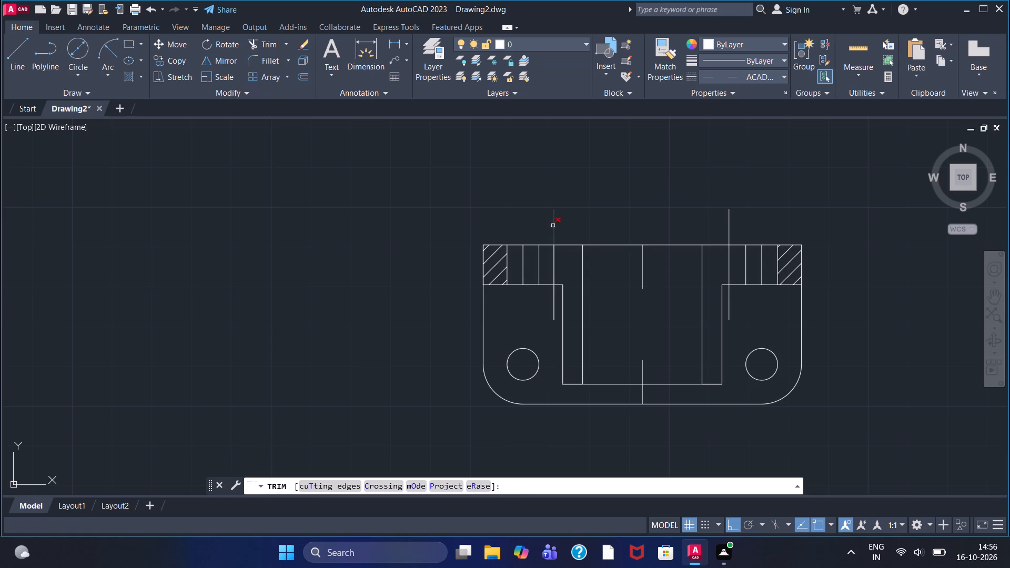
click(553, 226)
click(554, 311)
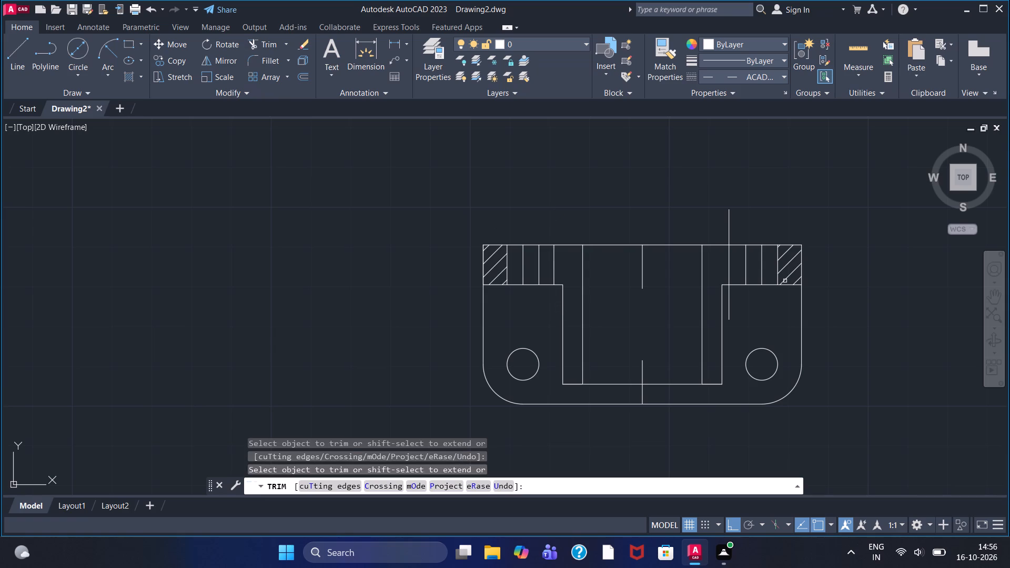
click(729, 302)
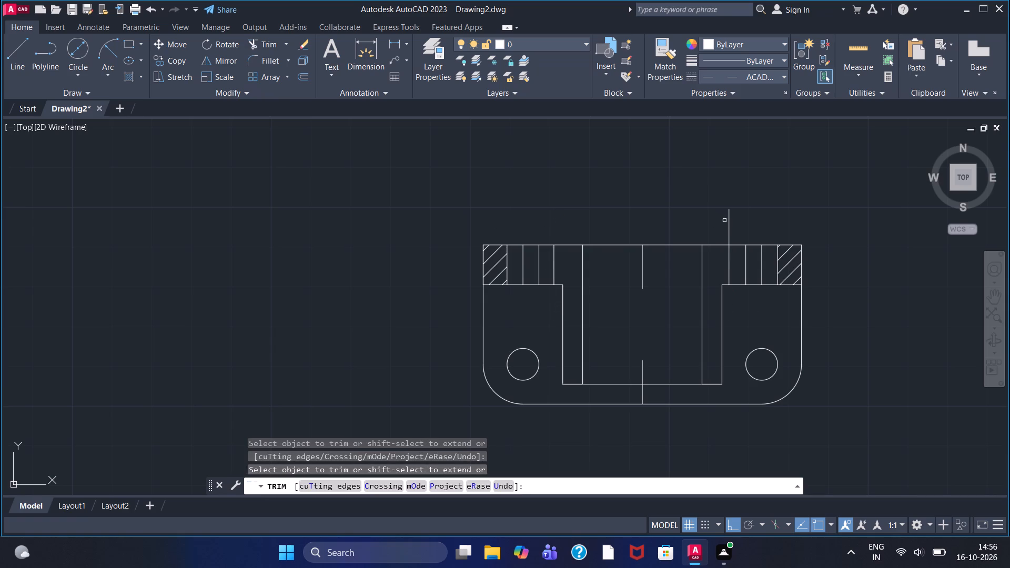
click(729, 225)
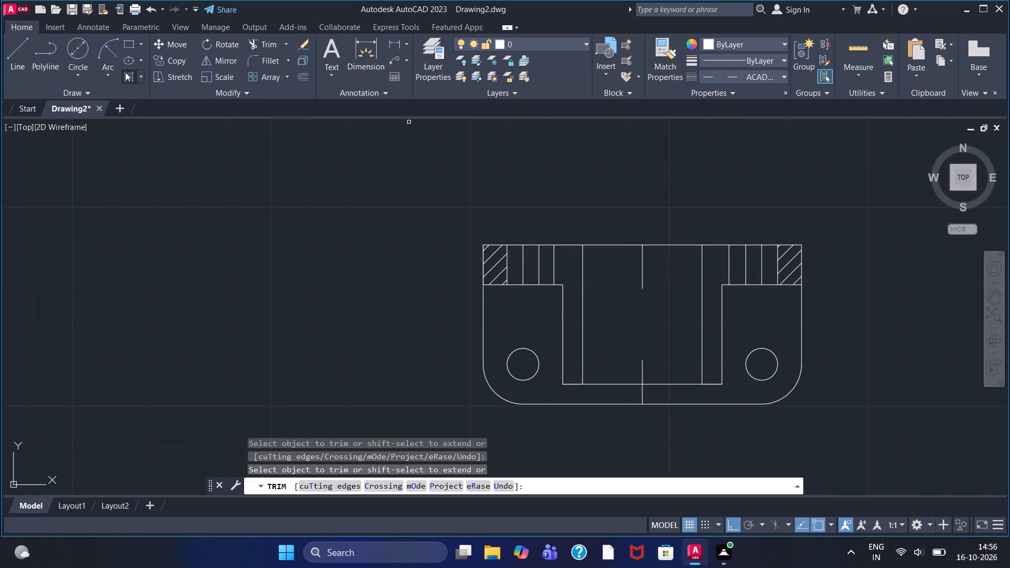
Hatch the two narrow regions between each hole's inner projection line and the adjacent short vertical line at scale 0.74.
click(127, 79)
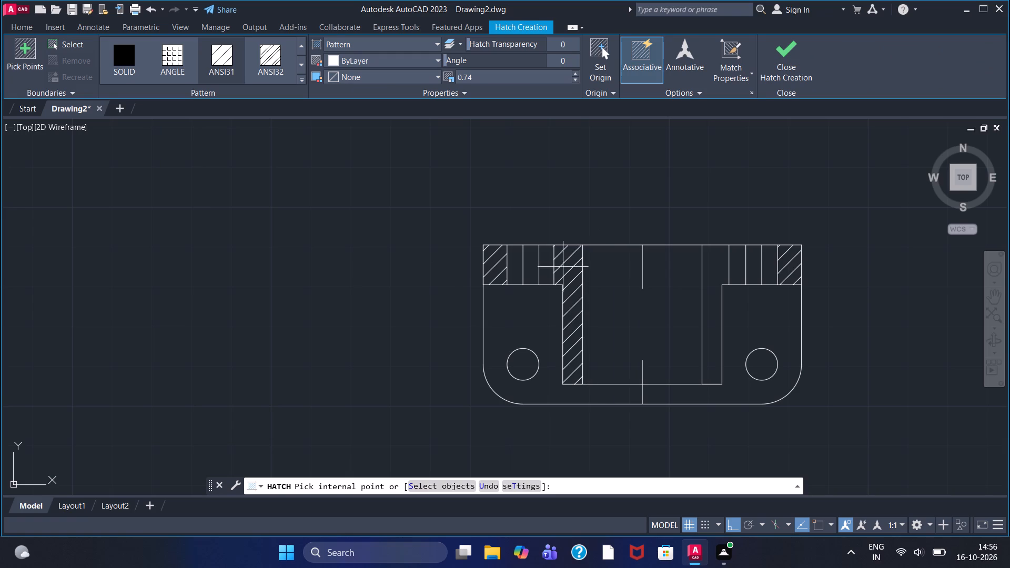
click(549, 261)
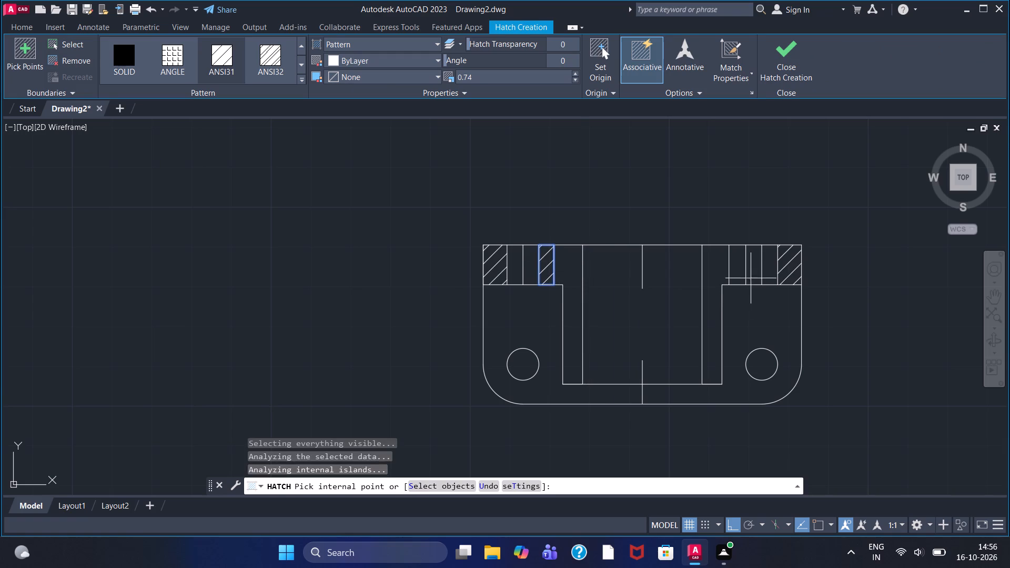
click(733, 266)
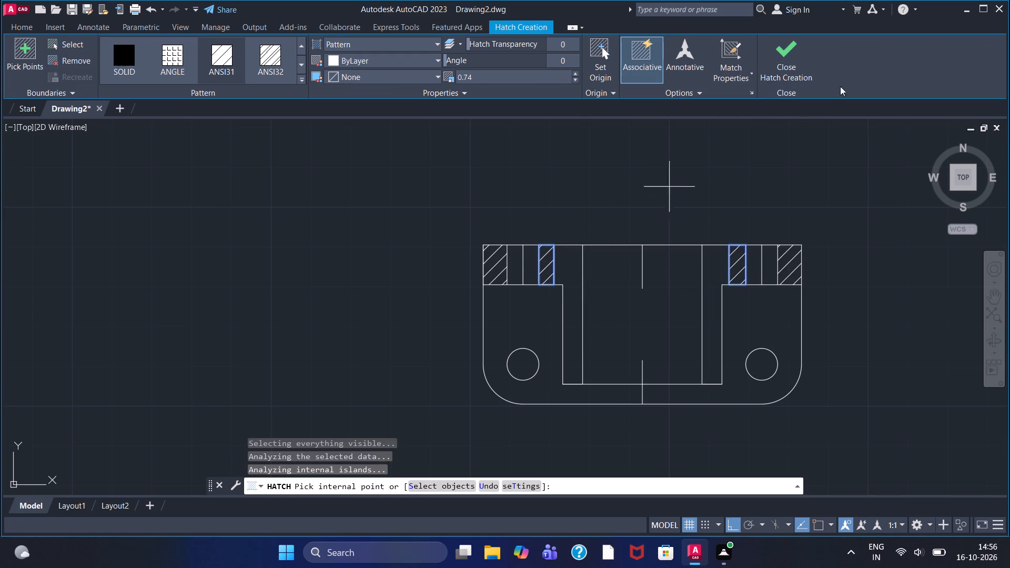
click(805, 50)
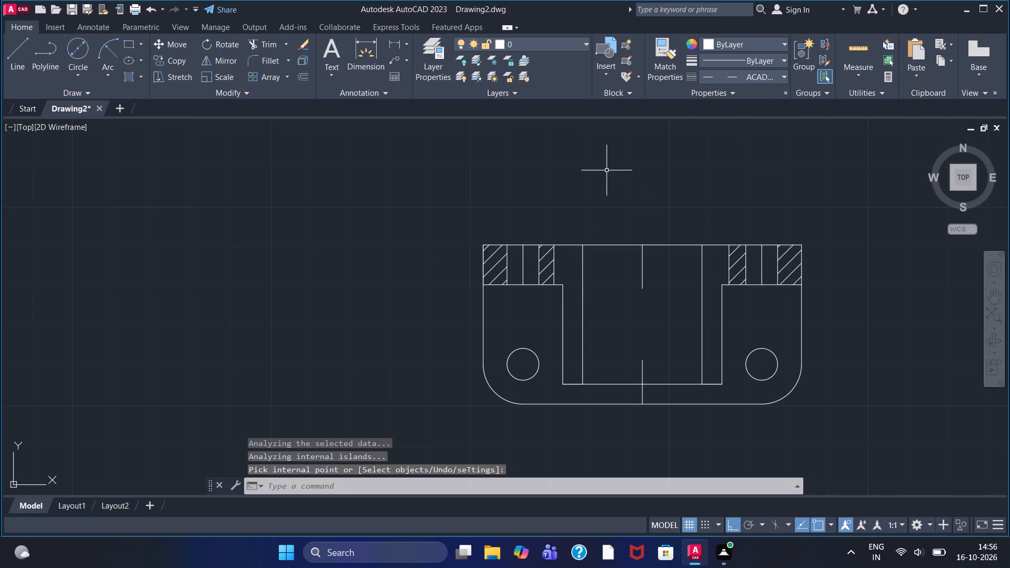
Erase the vertical centre lines midway between each hole's projection lines in the upper view's hatched strips.
click(523, 265)
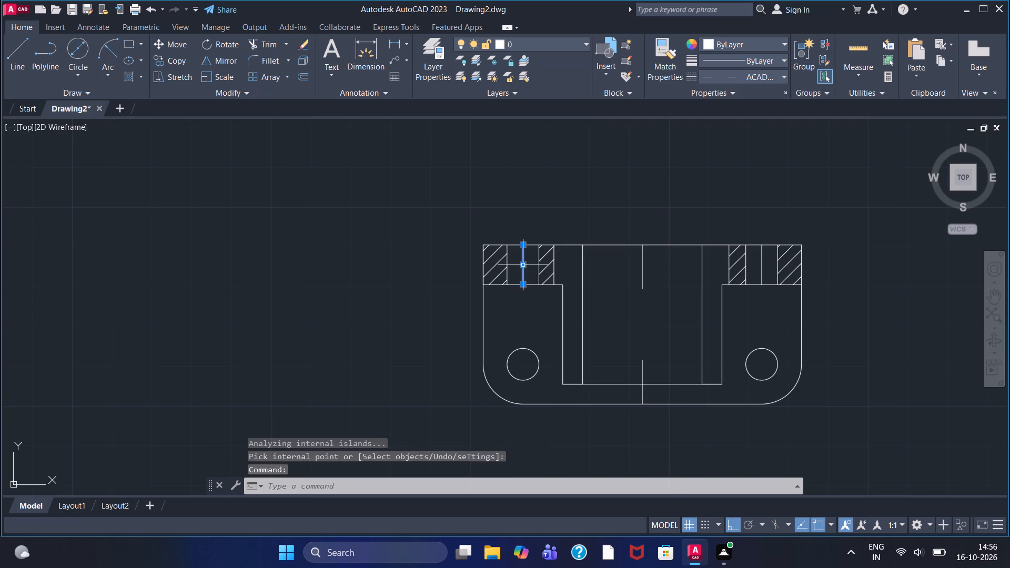
right_click(523, 265)
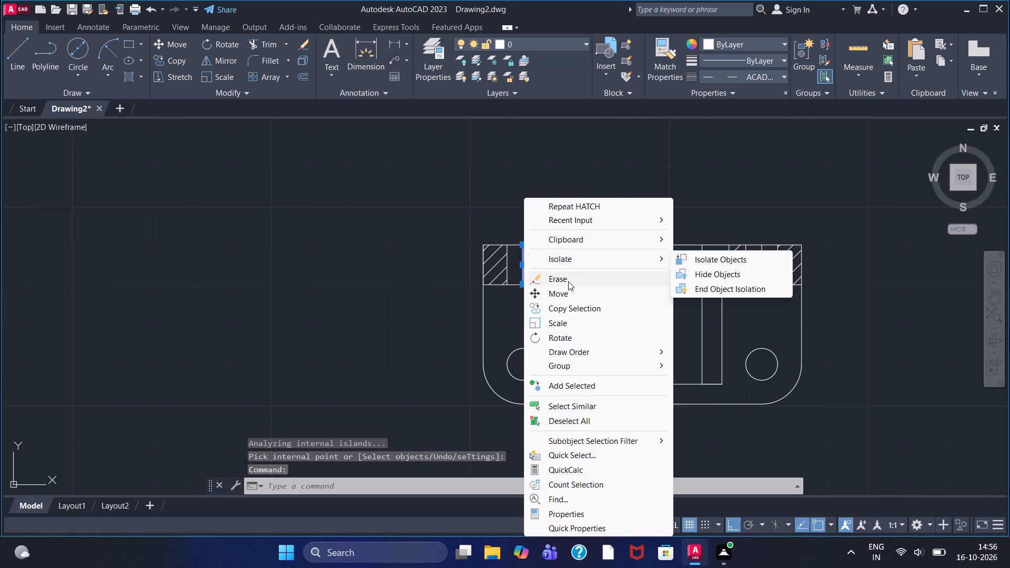
click(568, 281)
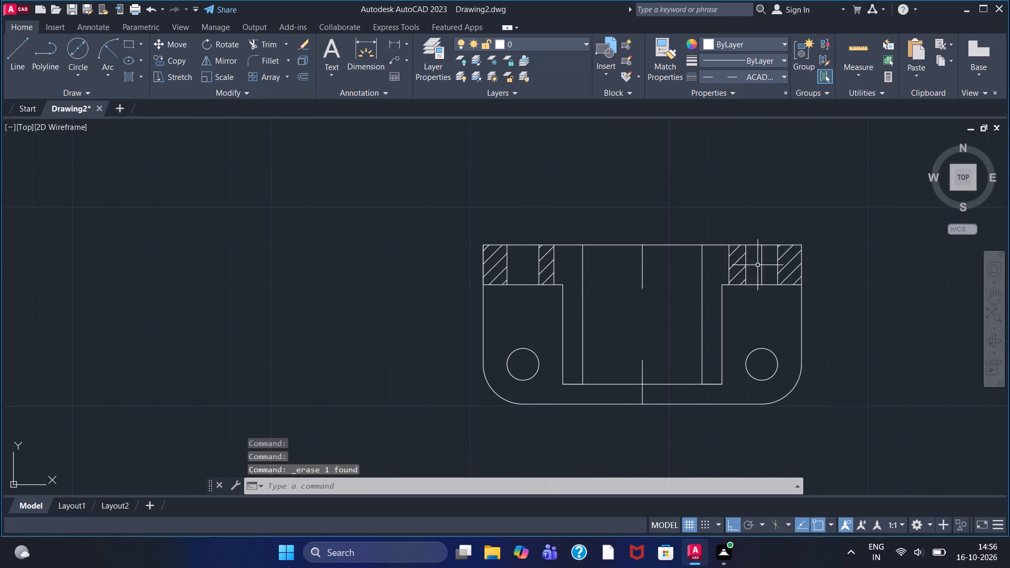
click(761, 265)
right_click(760, 265)
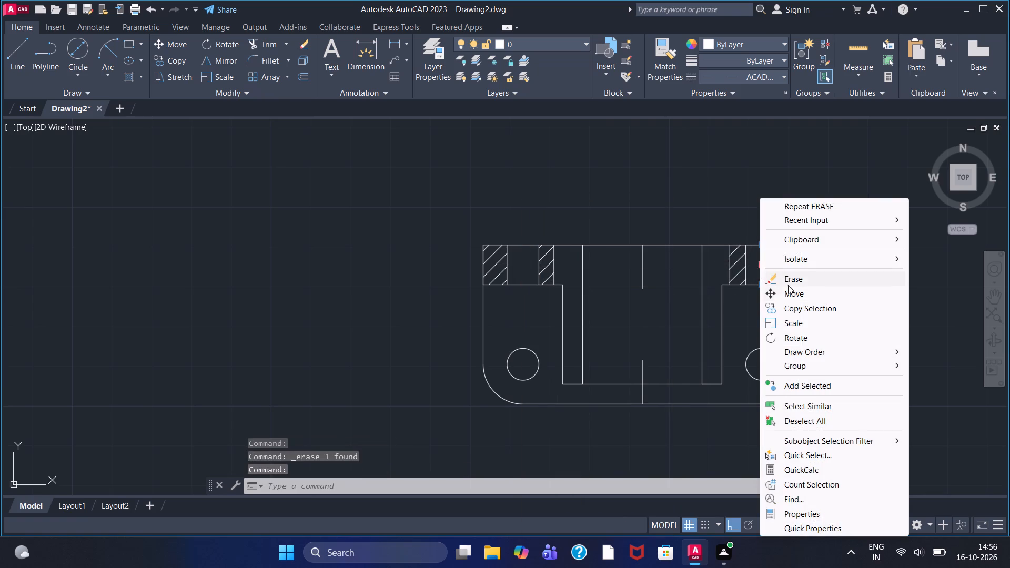
click(790, 280)
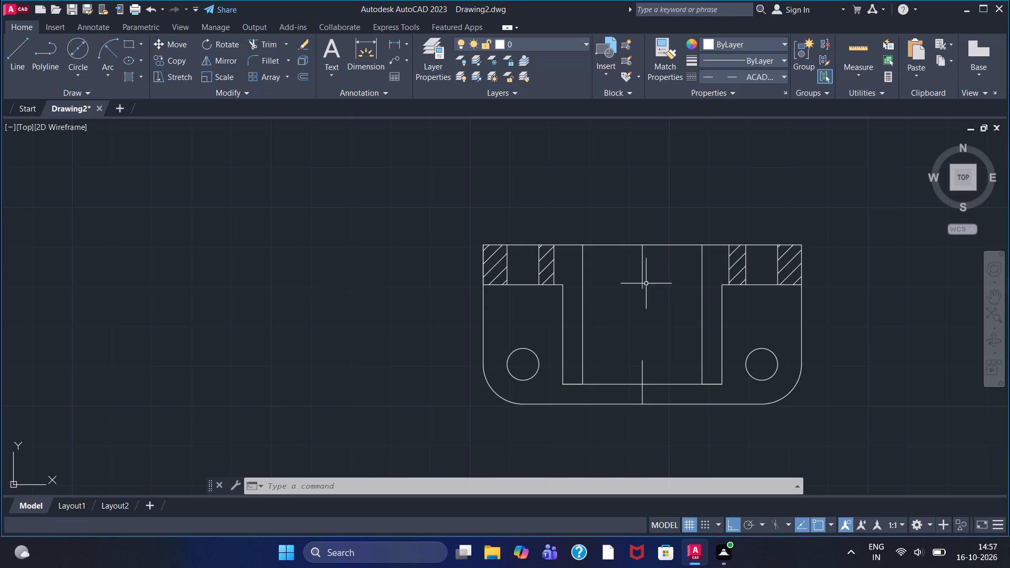
Set the current linetype to ByBlock for new lines.
scroll(778, 323, up, 2)
scroll(771, 320, down, 3)
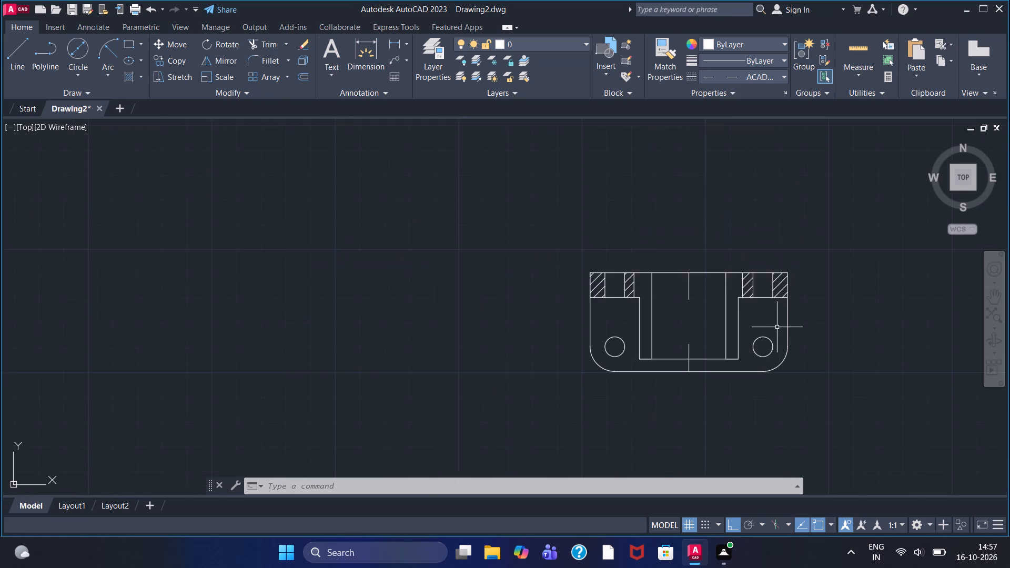
scroll(777, 327, down, 2)
scroll(805, 342, up, 2)
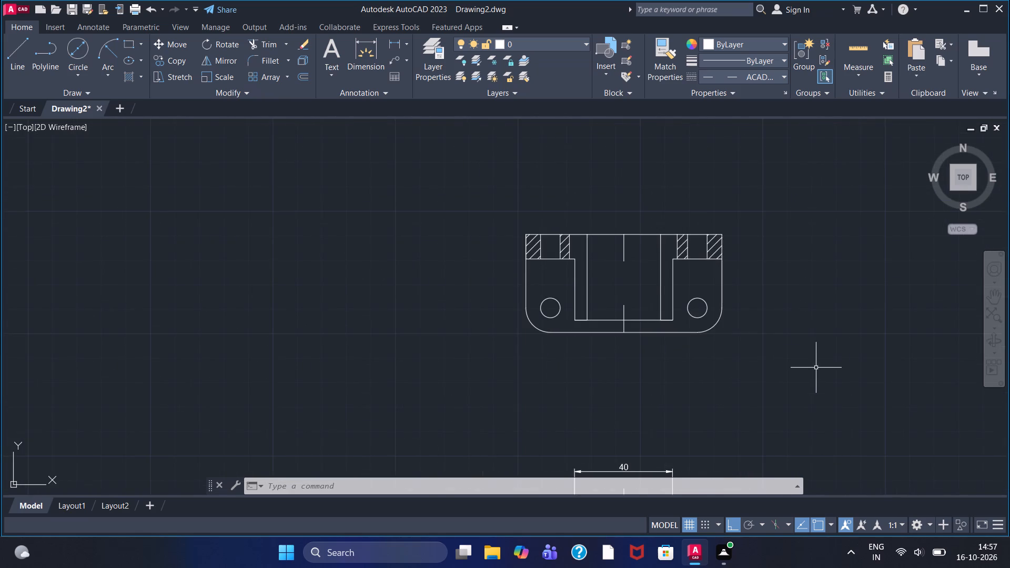
scroll(814, 369, down, 1)
middle_drag(835, 404, 620, 319)
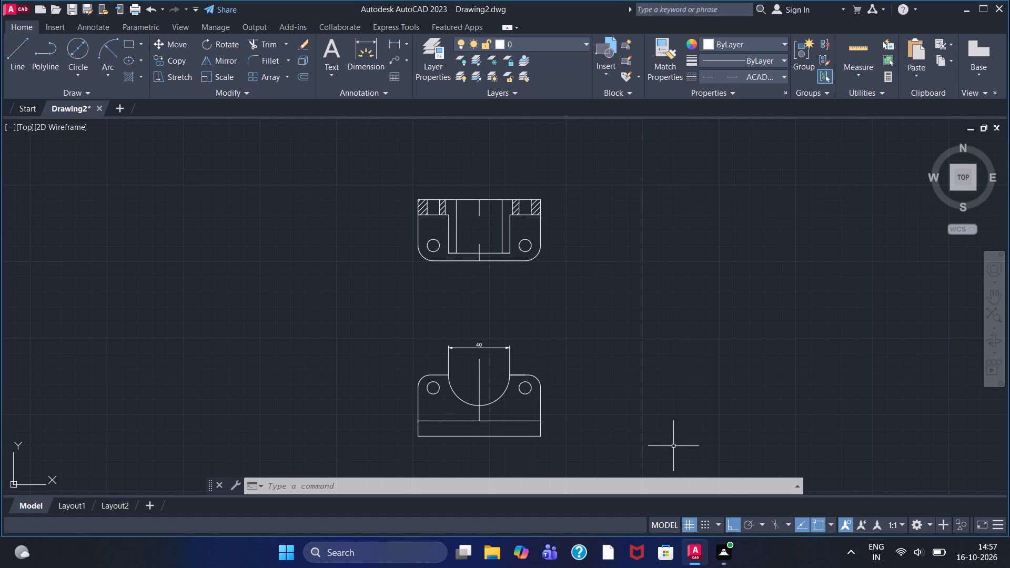
click(12, 54)
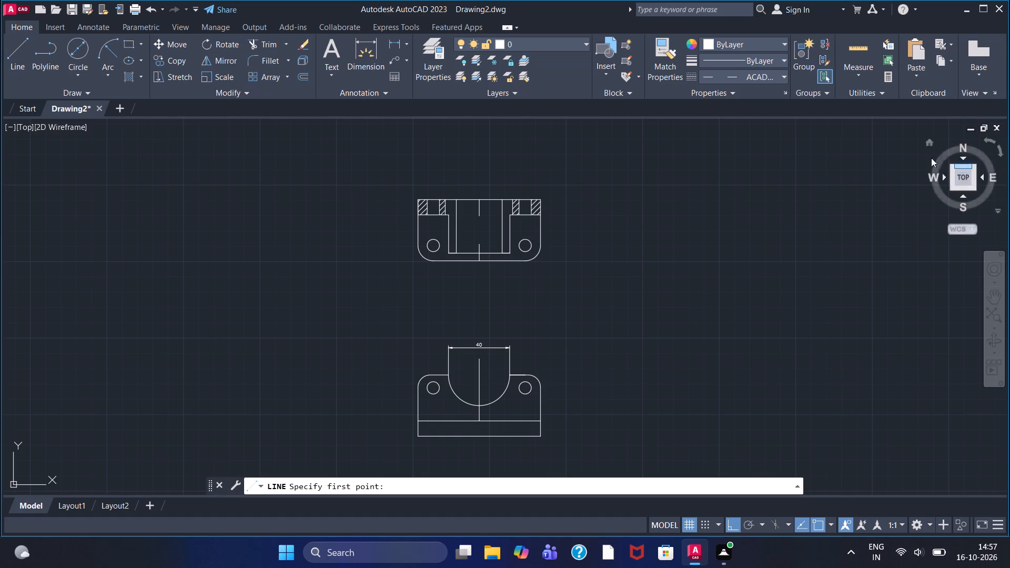
click(769, 78)
click(767, 111)
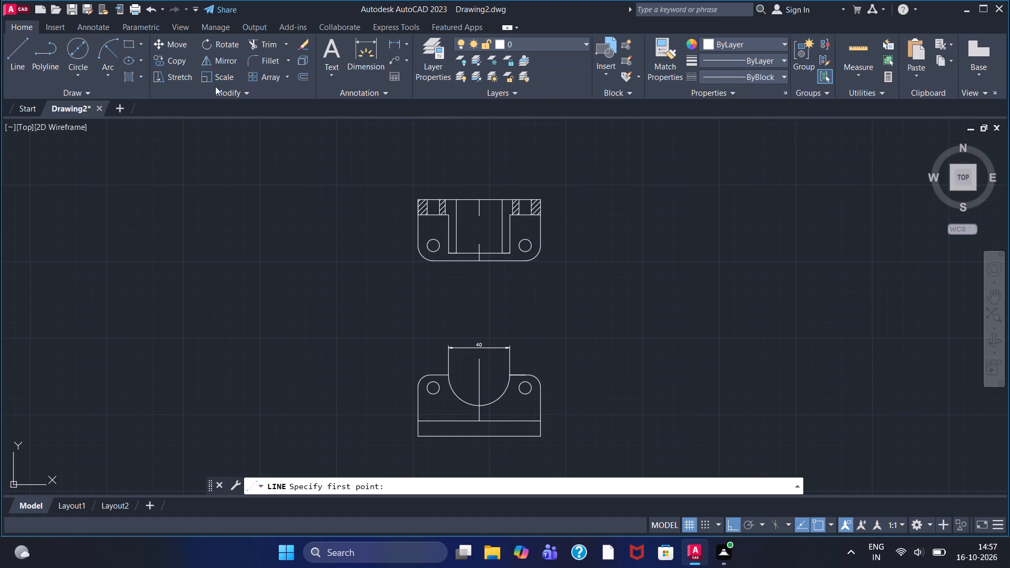
Draw the side view's outline right of the lower view, level with its bottom edge: 35 right, 30 up, 10 left.
click(16, 56)
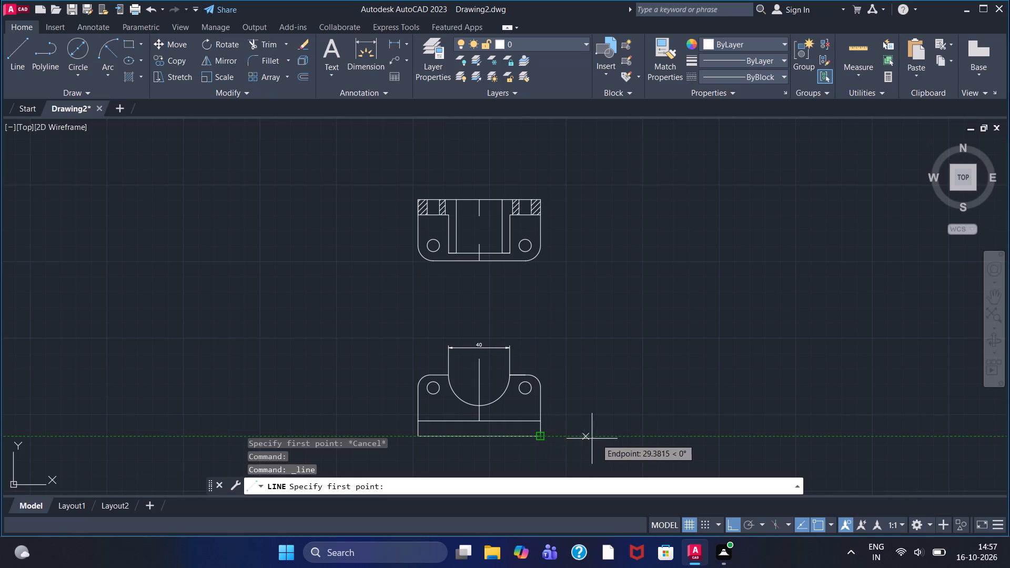
click(630, 439)
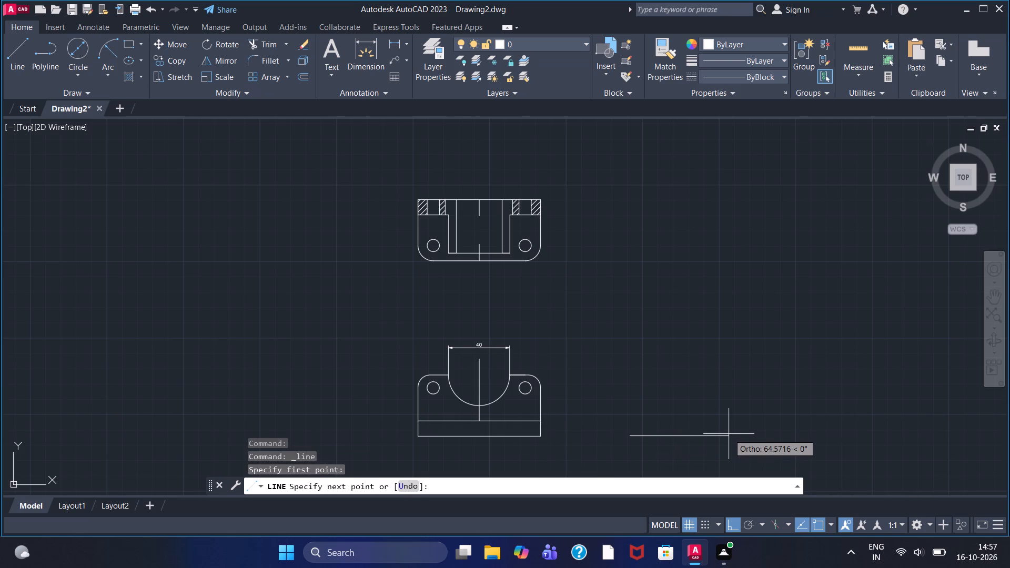
text(35)
key(Return)
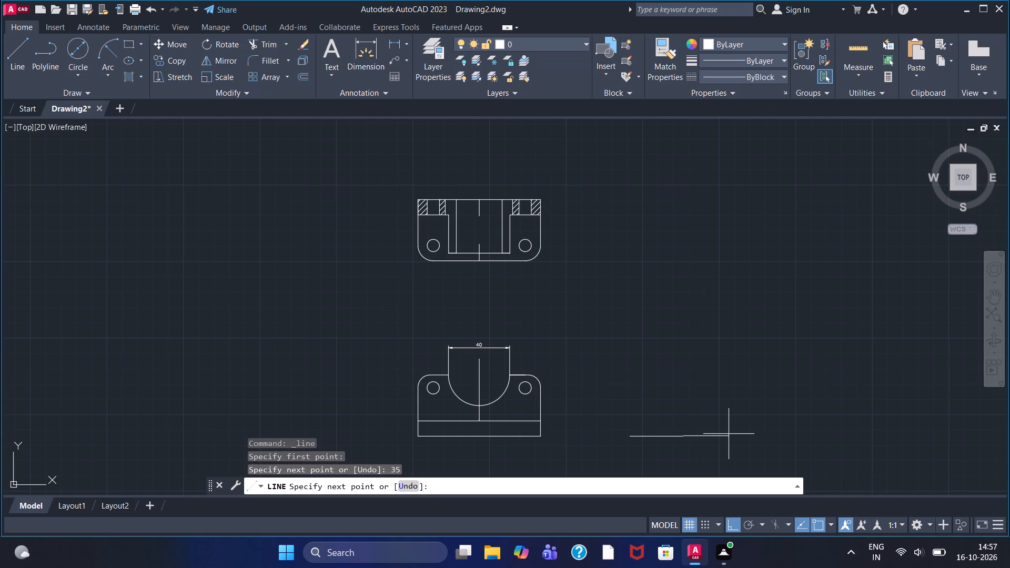
scroll(686, 397, up, 1)
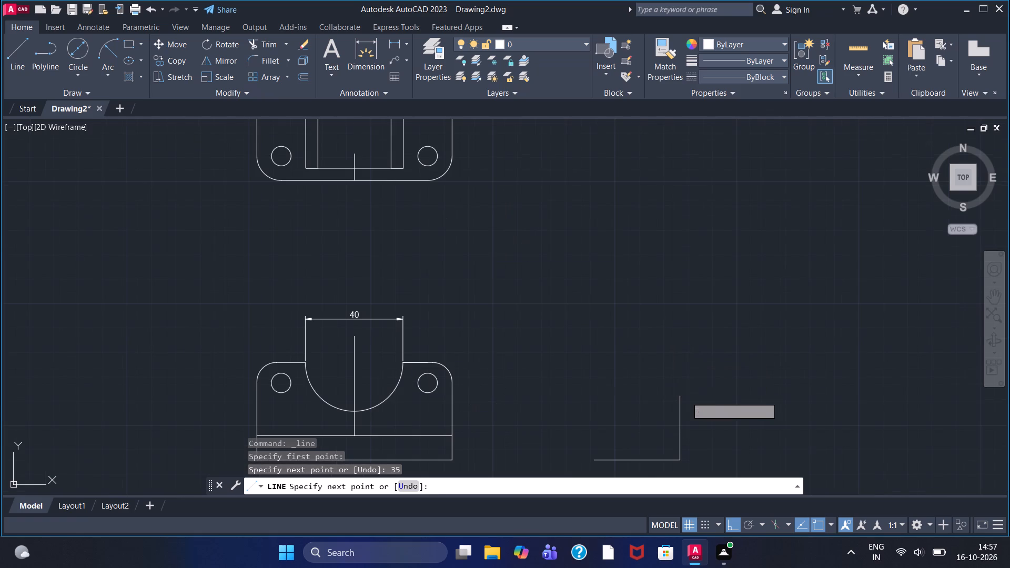
middle_drag(666, 395, 680, 334)
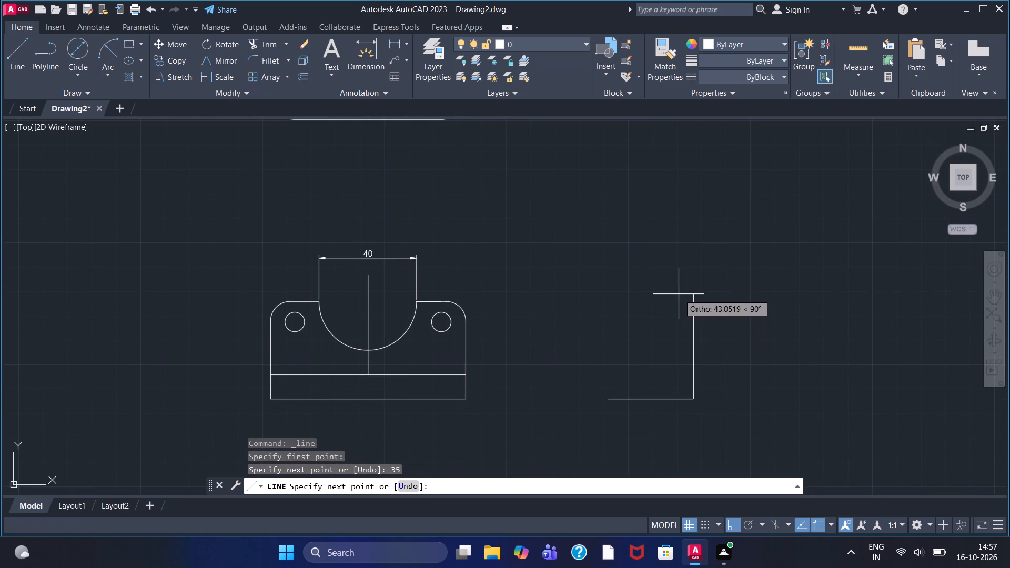
text(30)
key(Return)
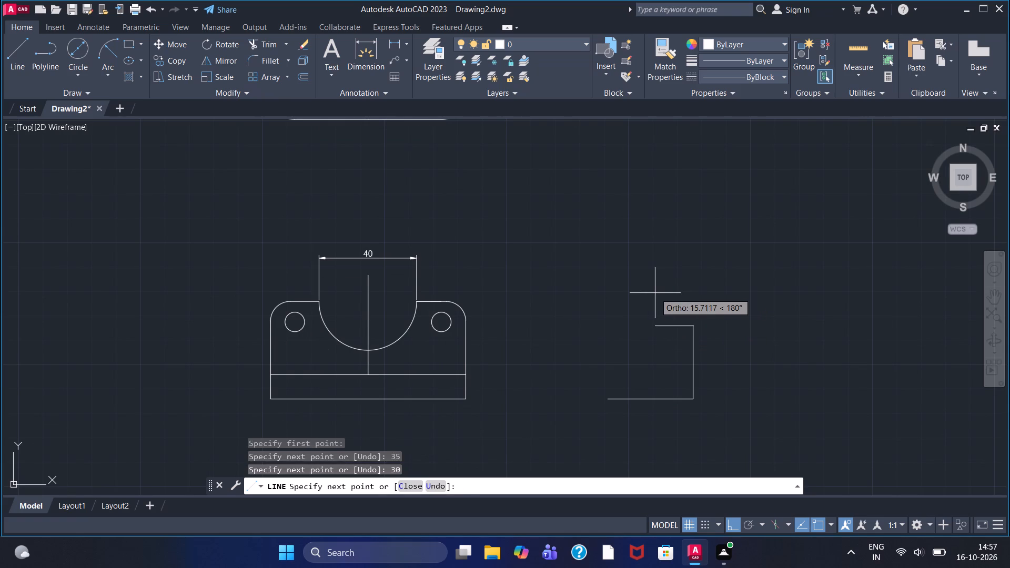
text(10)
key(Return)
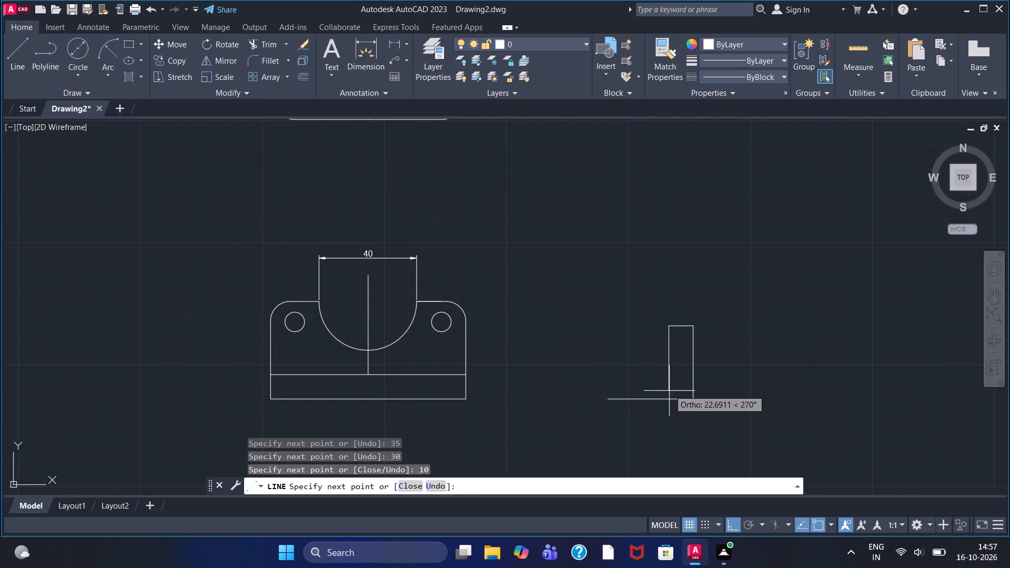
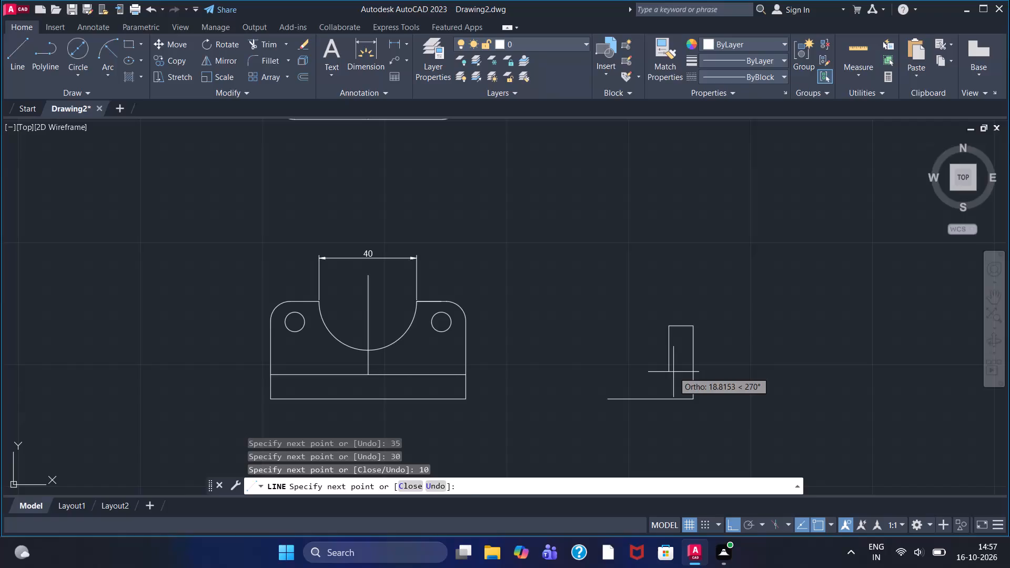
Continue the side view's outline 20 down from the upright's inner top corner.
text(20)
key(Return)
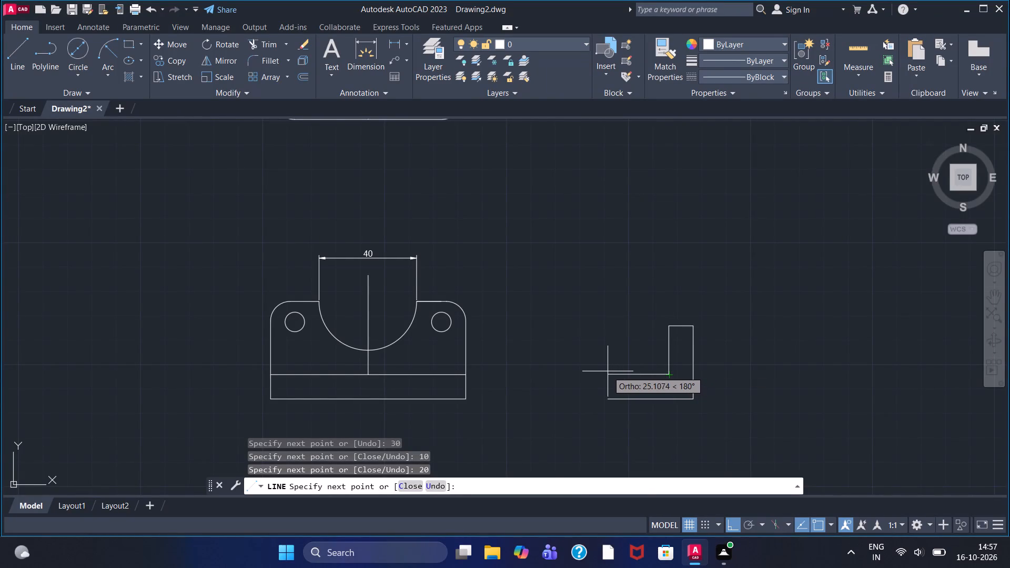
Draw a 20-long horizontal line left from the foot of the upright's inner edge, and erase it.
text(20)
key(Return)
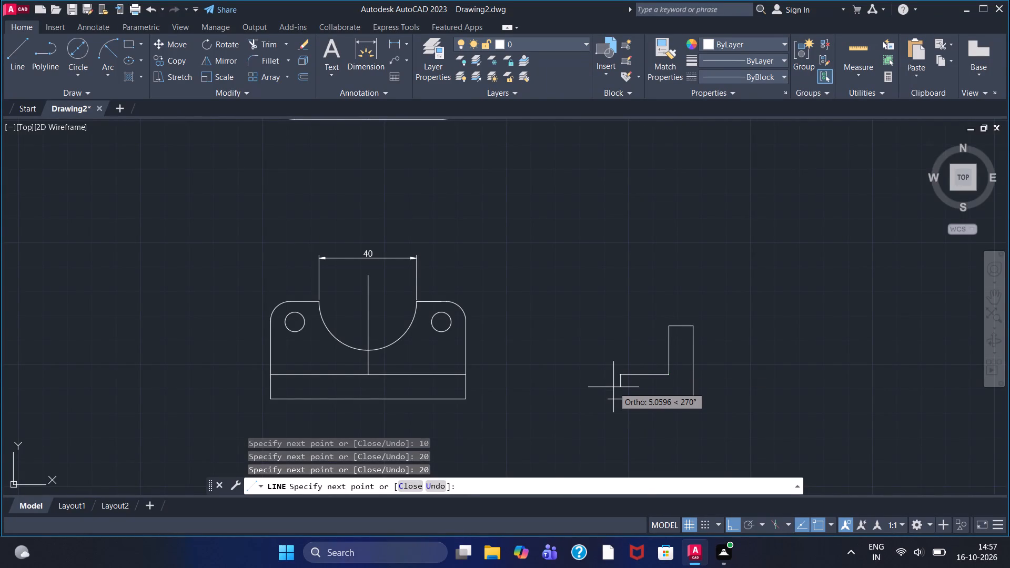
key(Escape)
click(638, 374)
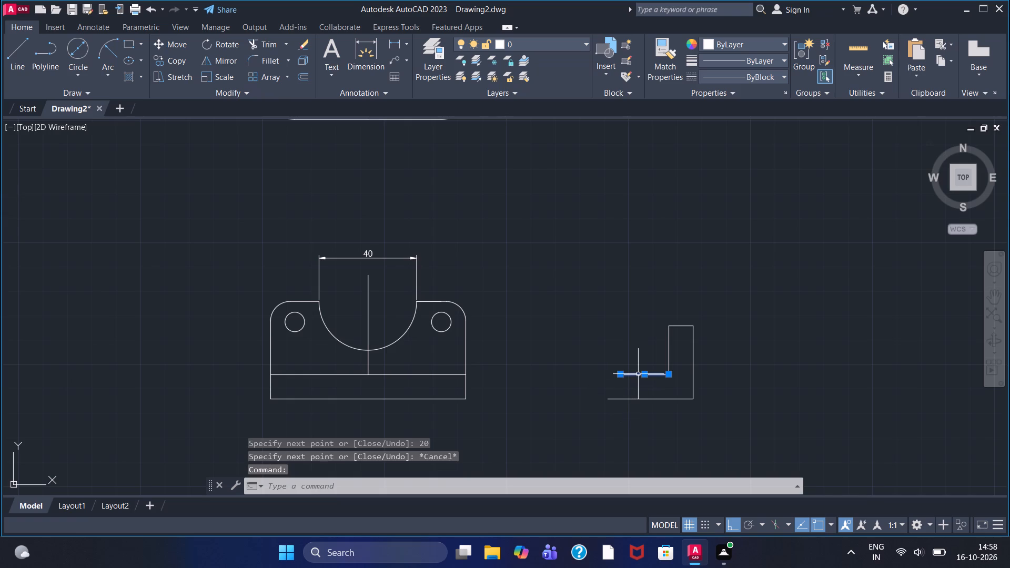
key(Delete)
Close the L-shaped outline with a line 10 up from the bottom edge's left end and across to the upright's inner corner.
click(7, 49)
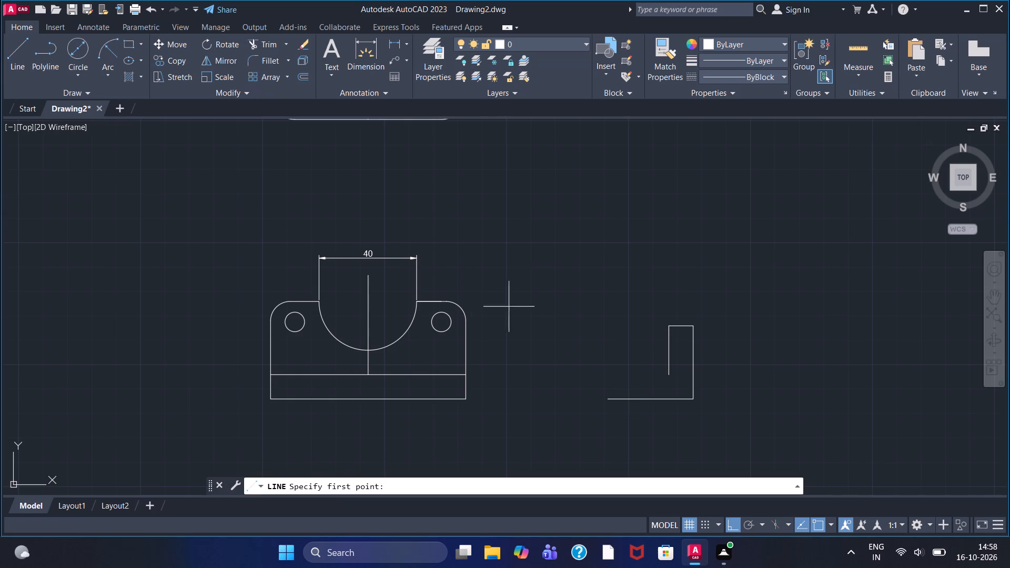
click(610, 402)
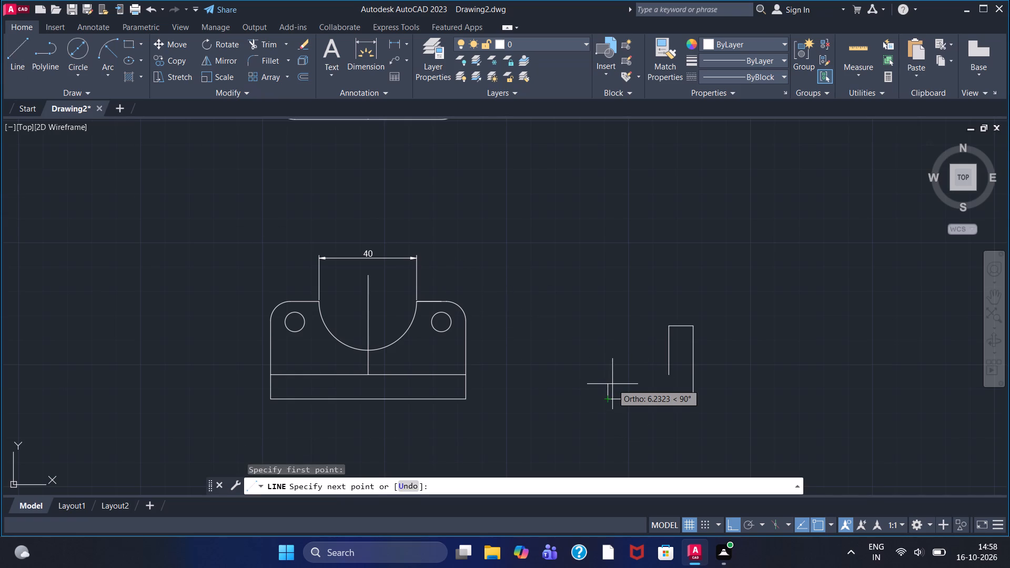
text(10)
key(Return)
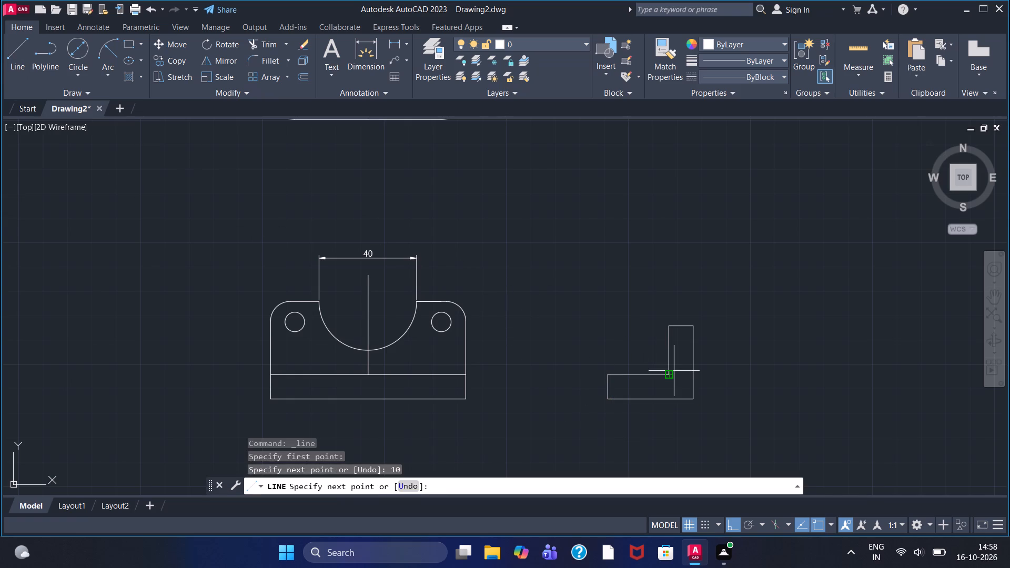
click(671, 371)
right_click(604, 313)
click(619, 322)
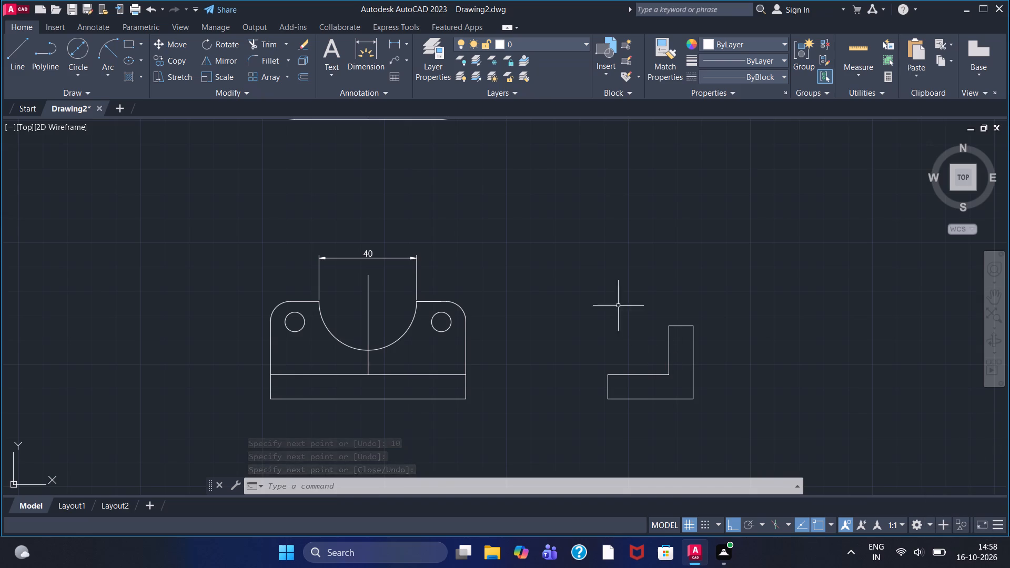
At 0.30 mm lineweight, draw a line from the upright's inner top corner about 19 left and down past the base's bottom edge.
click(28, 48)
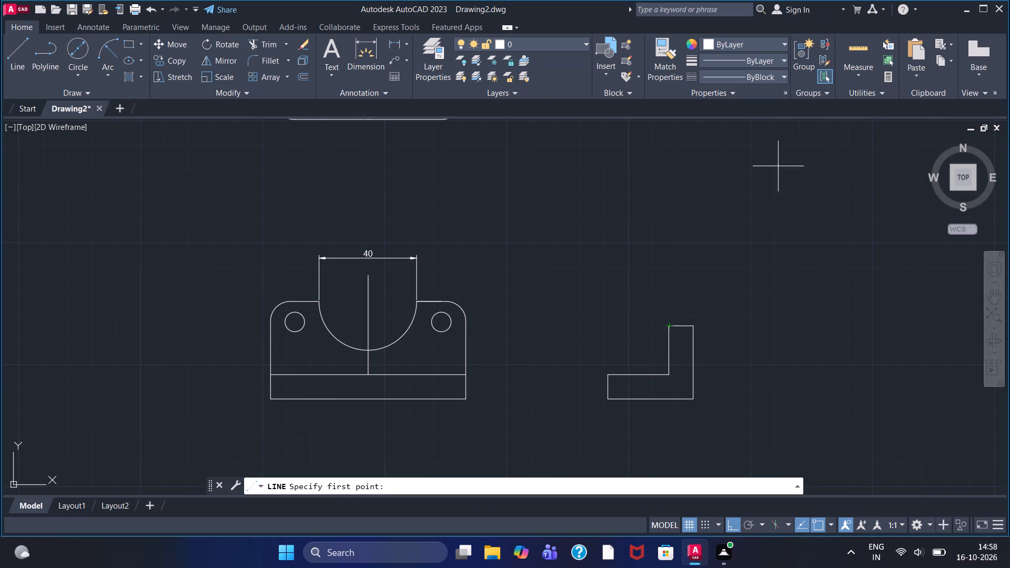
click(776, 60)
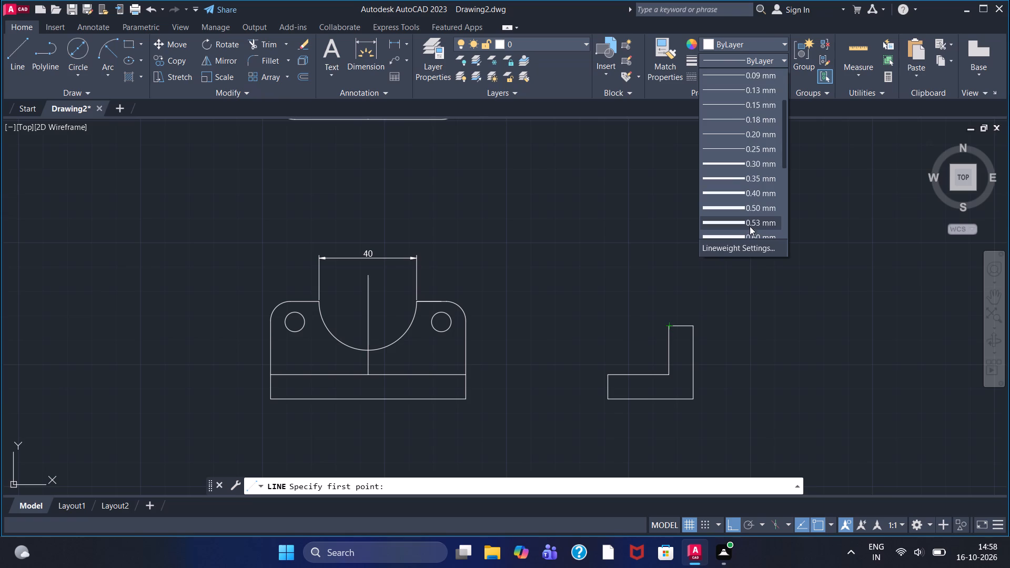
click(750, 158)
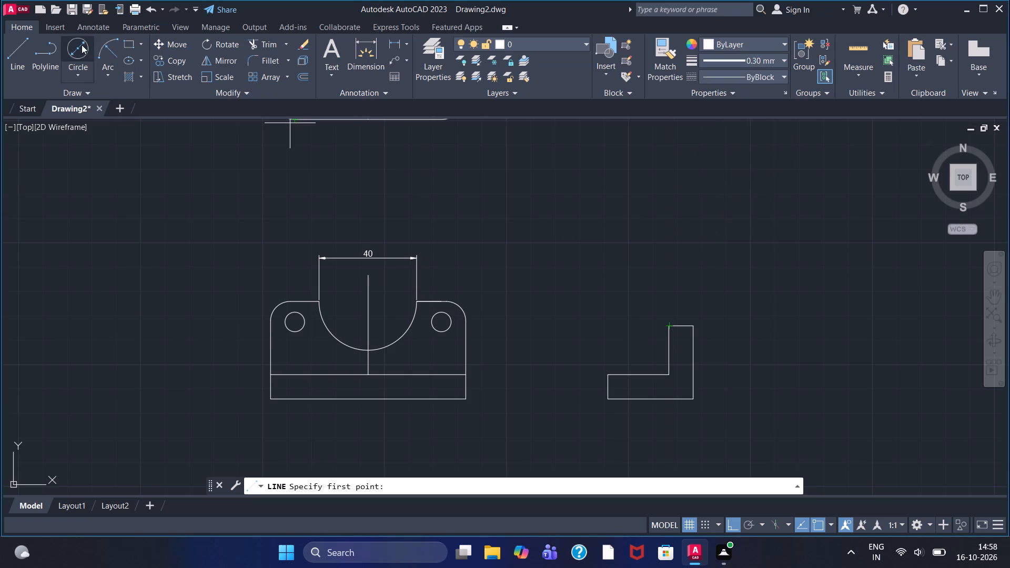
click(4, 55)
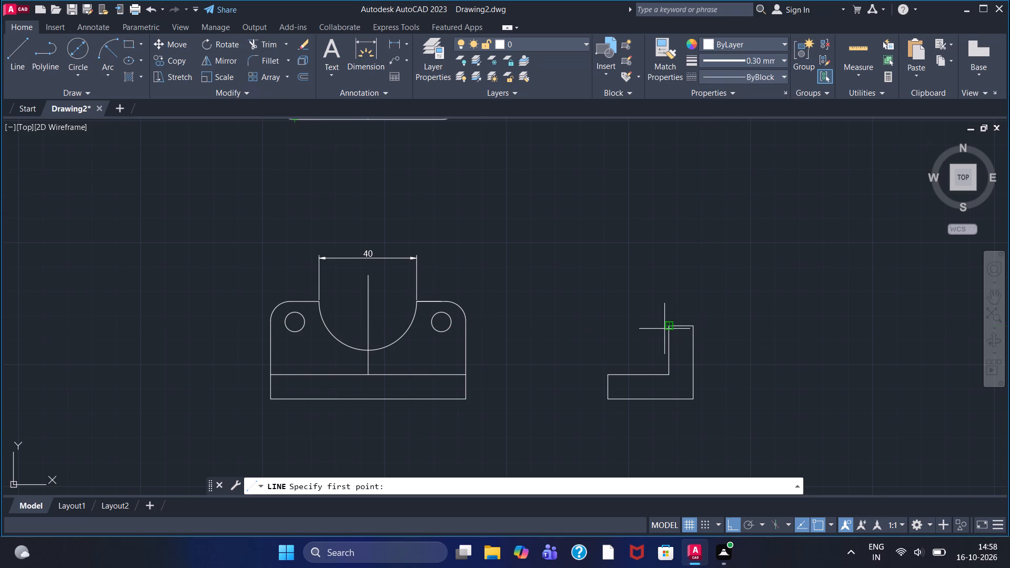
click(668, 327)
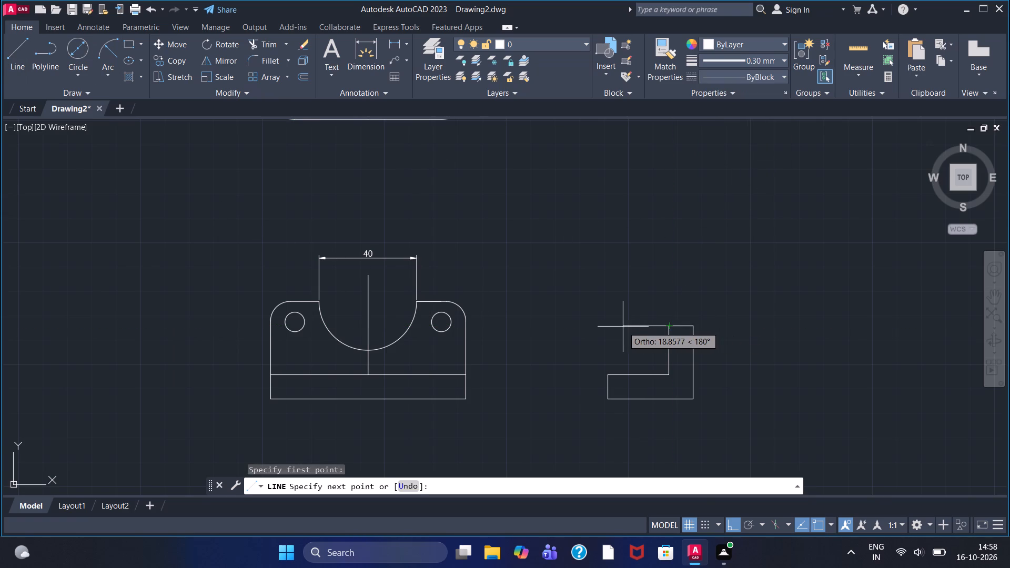
click(623, 327)
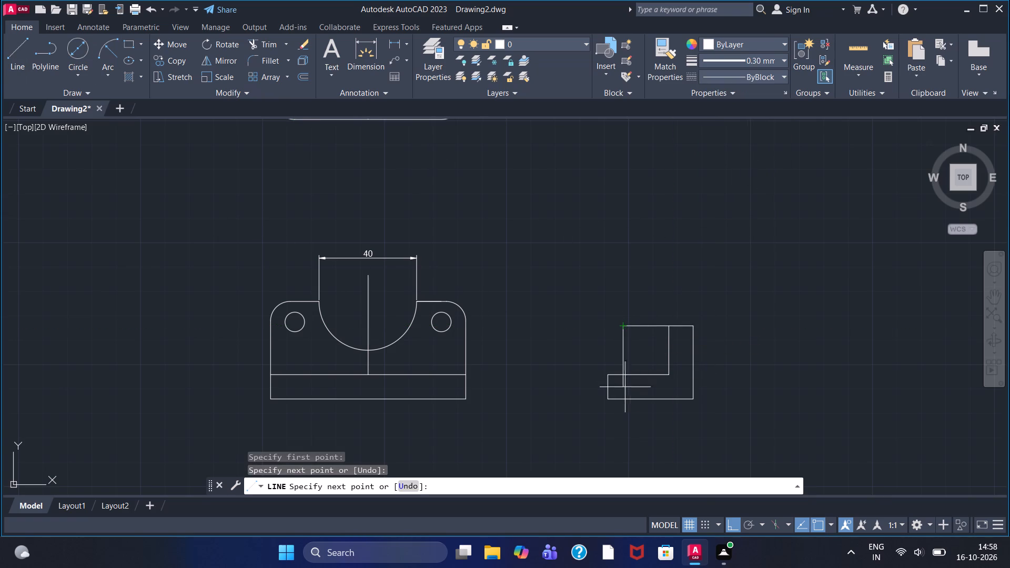
click(618, 420)
right_click(559, 337)
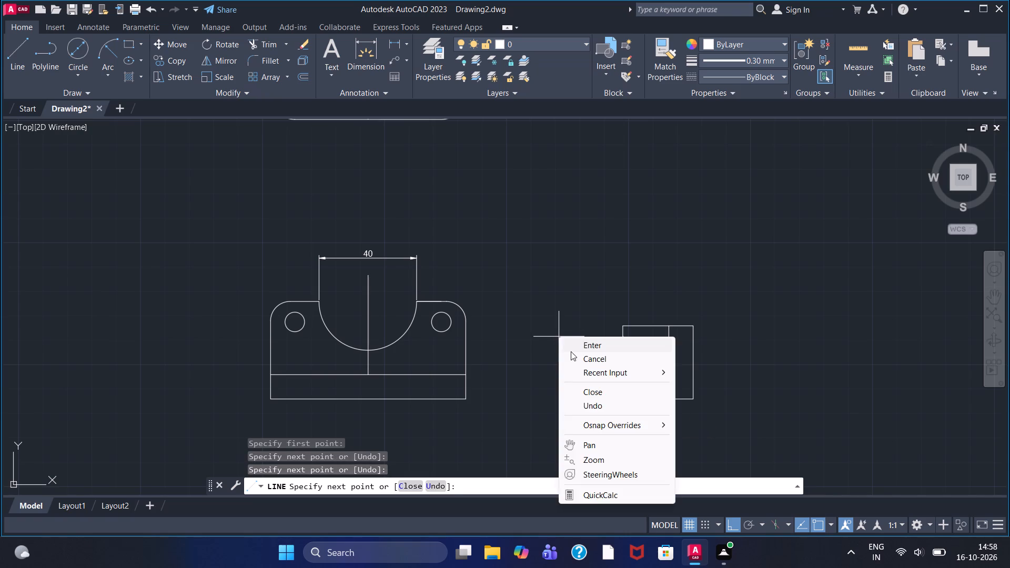
click(571, 351)
Trim the new vertical line below and inside the base so it ends on the base's top edge.
click(258, 44)
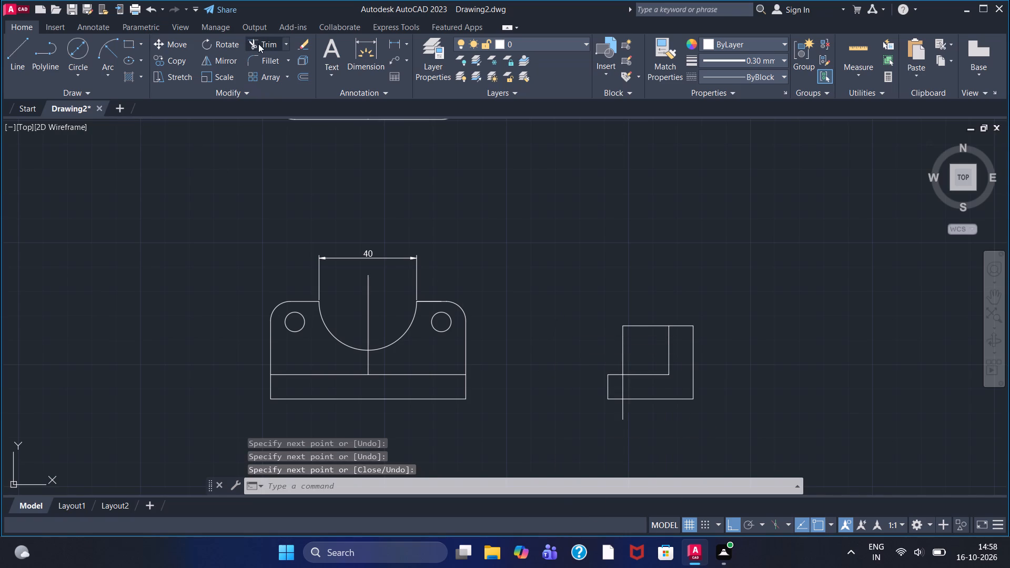
click(622, 410)
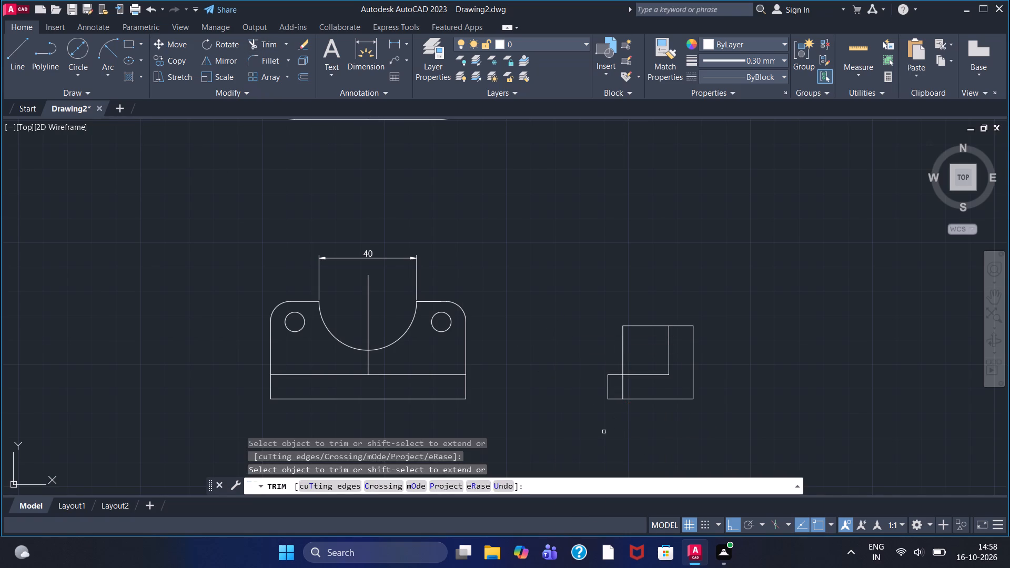
click(622, 387)
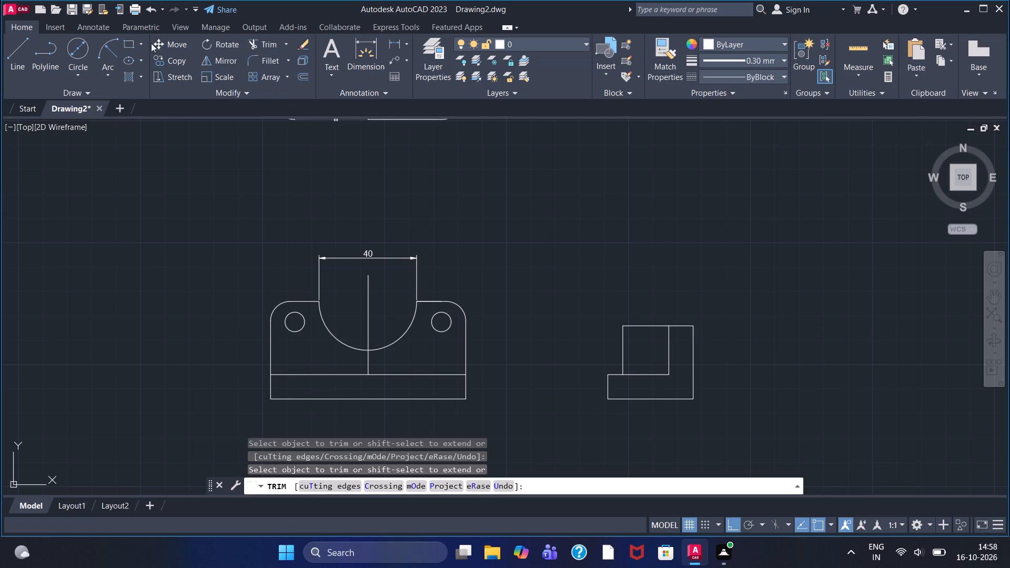
Draw a vertical line about 16 long across the side view's base, just right of the trimmed vertical line.
drag(15, 43, 21, 61)
scroll(578, 339, up, 4)
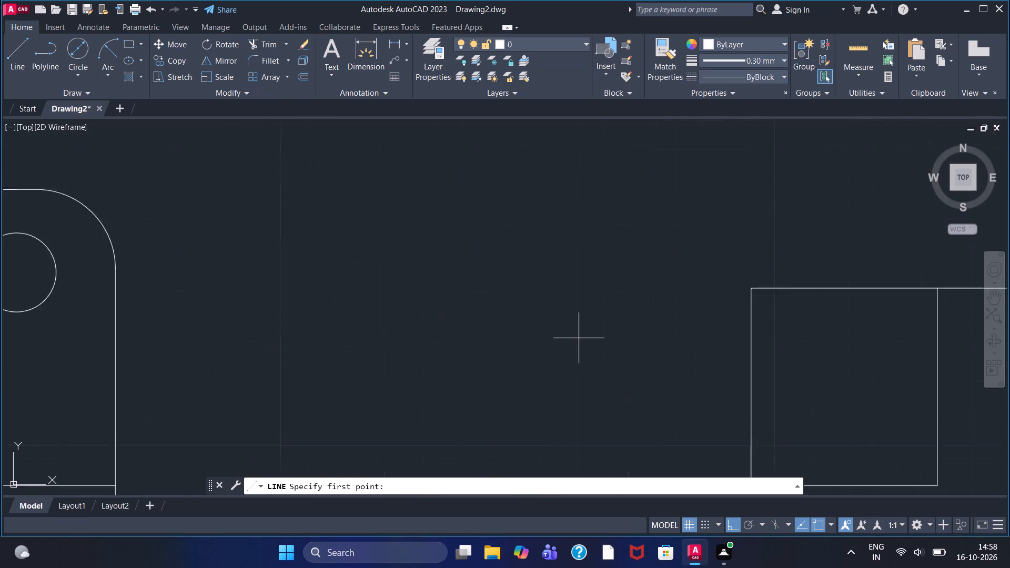
scroll(871, 521, down, 1)
middle_drag(868, 518, 721, 300)
middle_drag(726, 397, 602, 178)
middle_drag(687, 303, 679, 271)
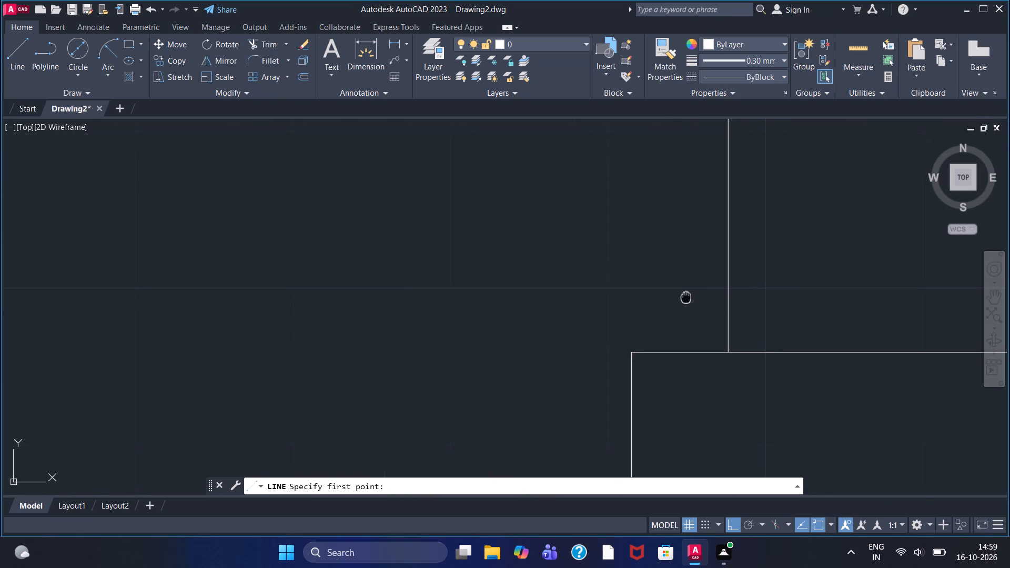
middle_drag(679, 271, 644, 168)
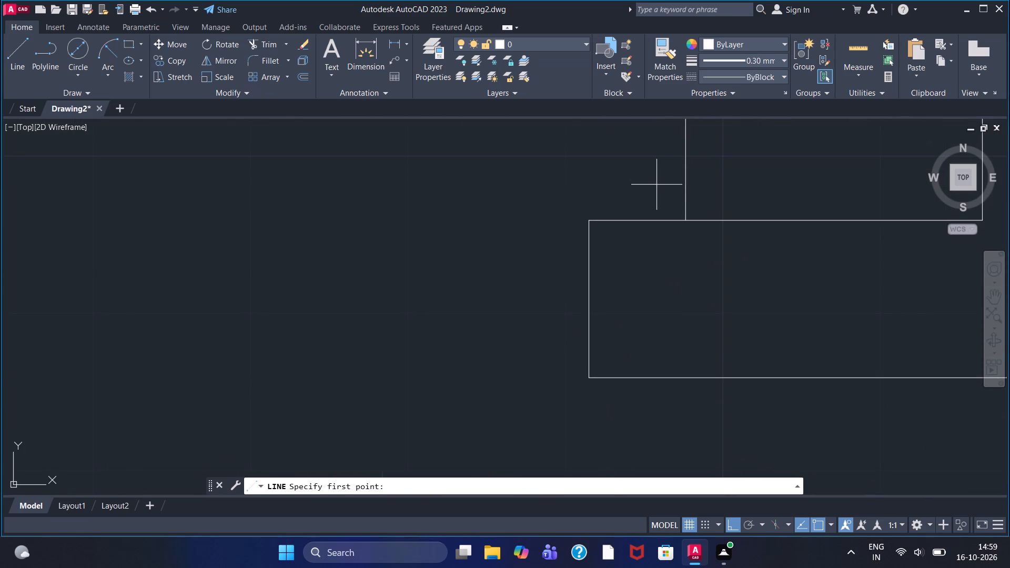
click(700, 189)
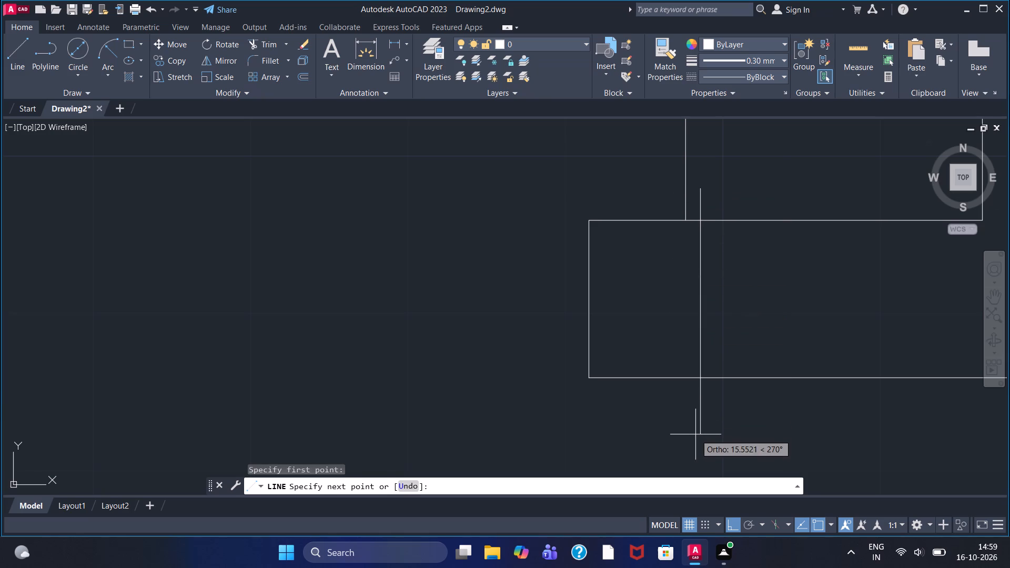
click(695, 434)
right_click(634, 418)
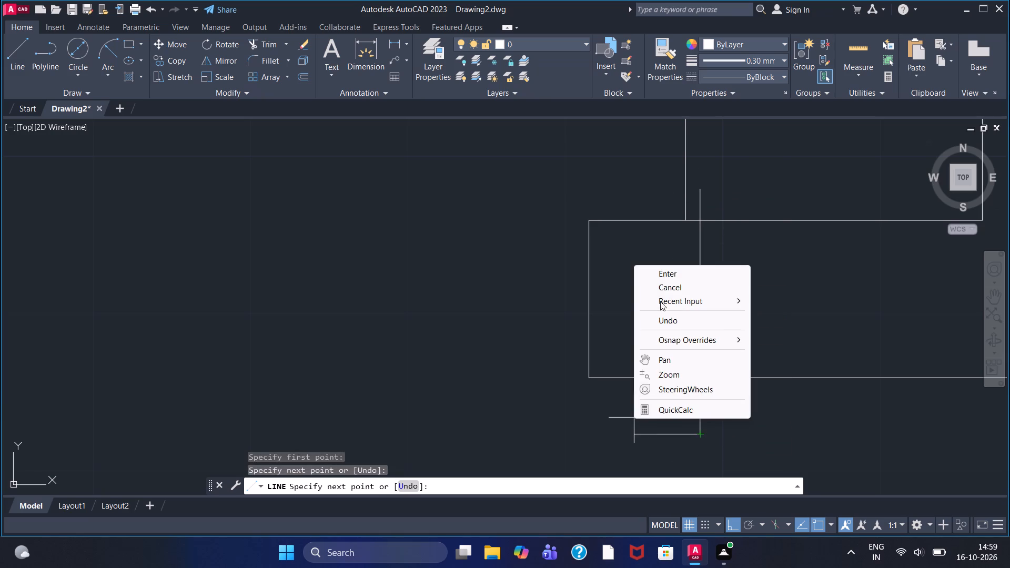
click(662, 276)
Draw a second vertical line across the base's full height, between the first one and the upright.
click(16, 57)
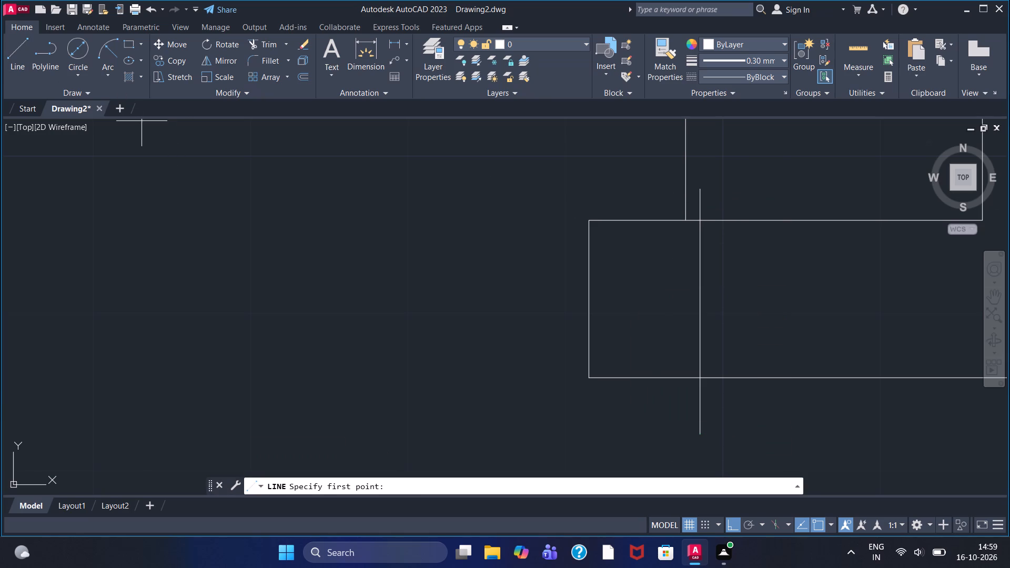
click(809, 191)
click(811, 443)
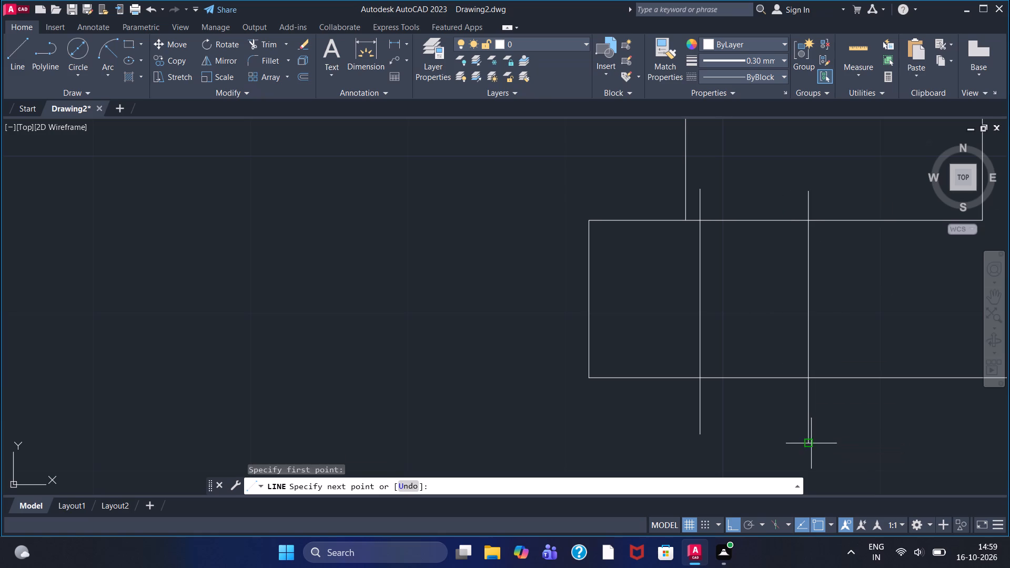
right_click(745, 409)
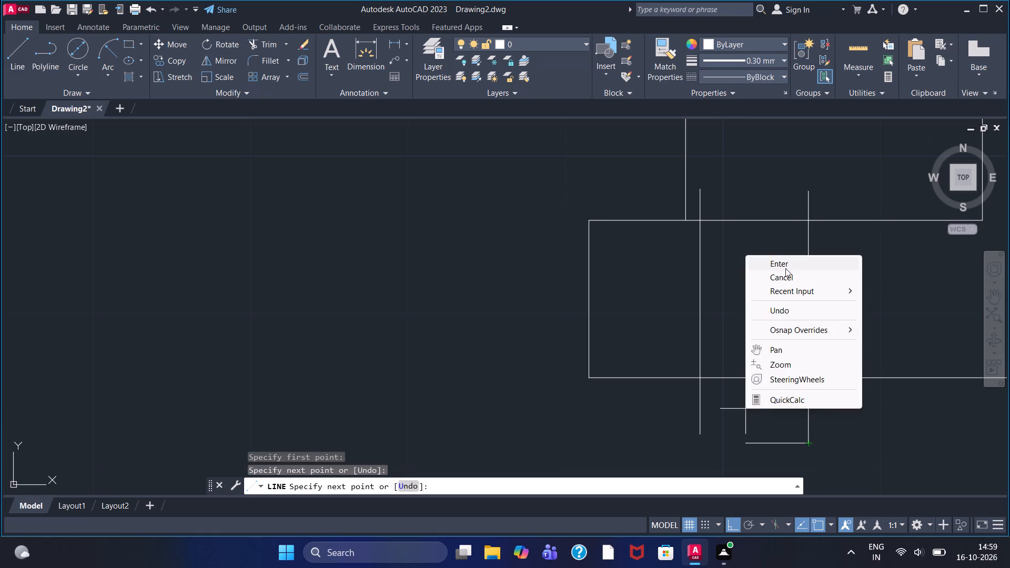
click(786, 263)
Trim both vertical hole lines to the base's top and bottom edges.
scroll(952, 414, up, 2)
scroll(929, 408, down, 4)
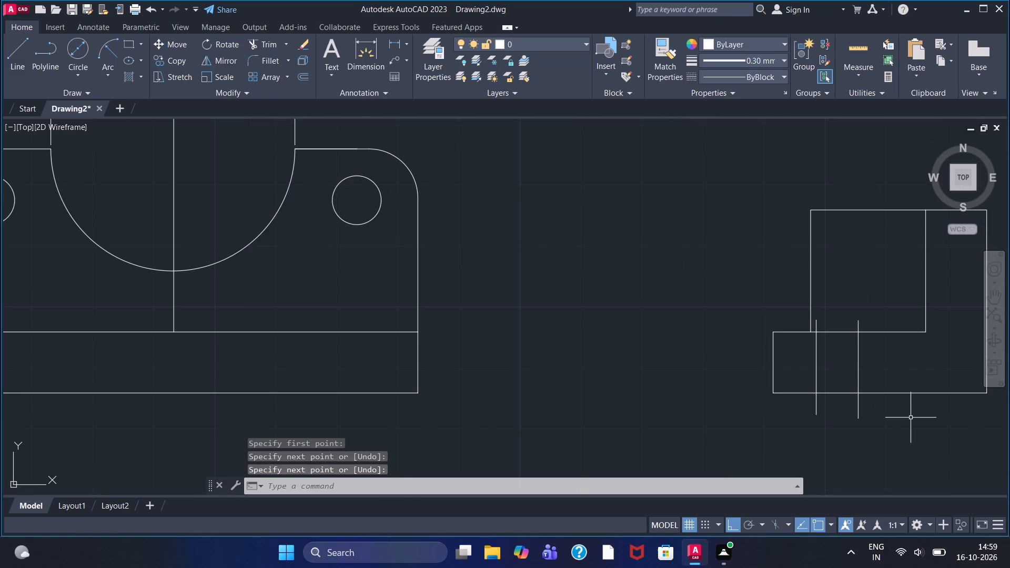
middle_drag(911, 418, 613, 360)
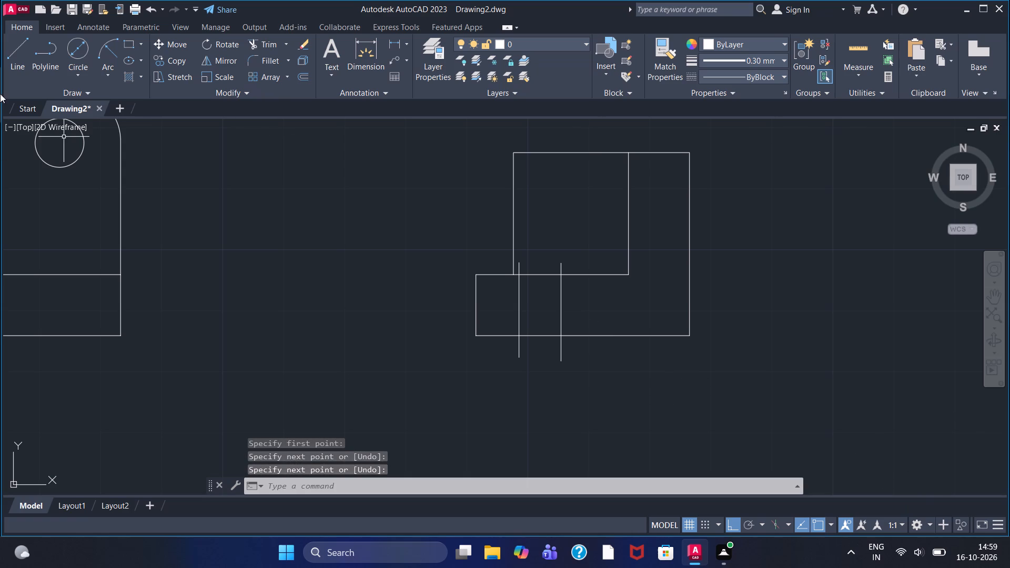
click(254, 43)
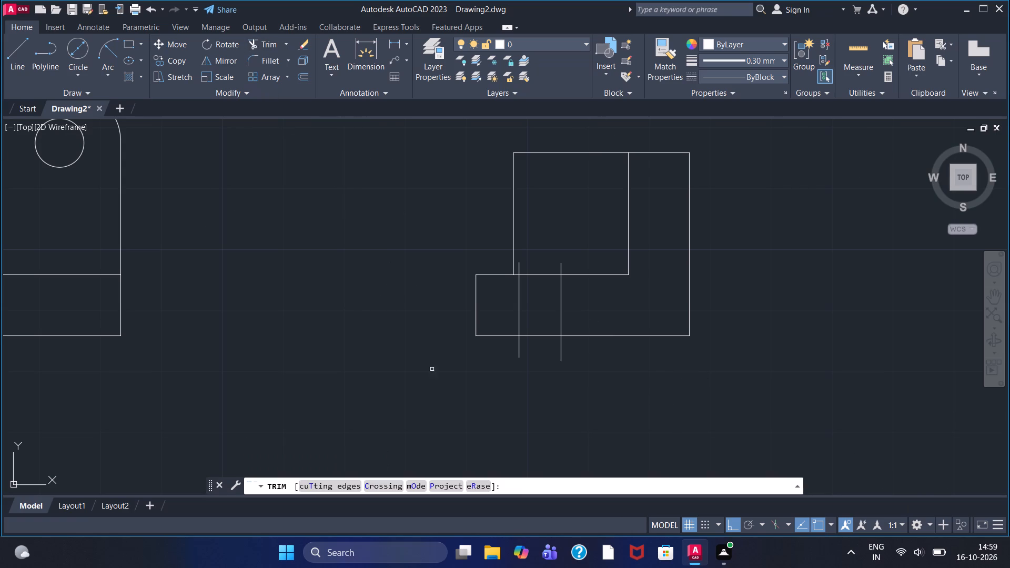
click(520, 267)
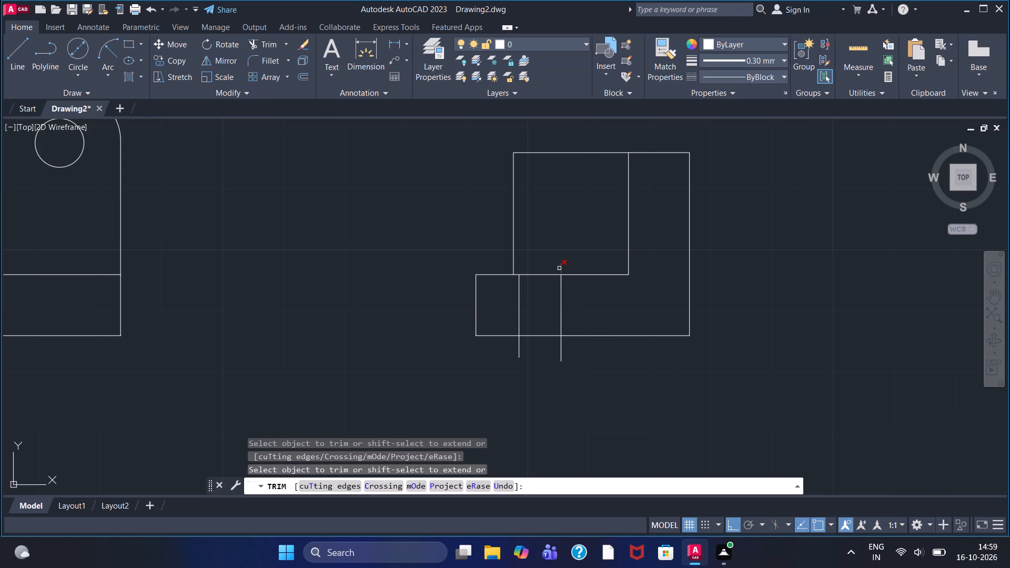
click(559, 268)
click(519, 346)
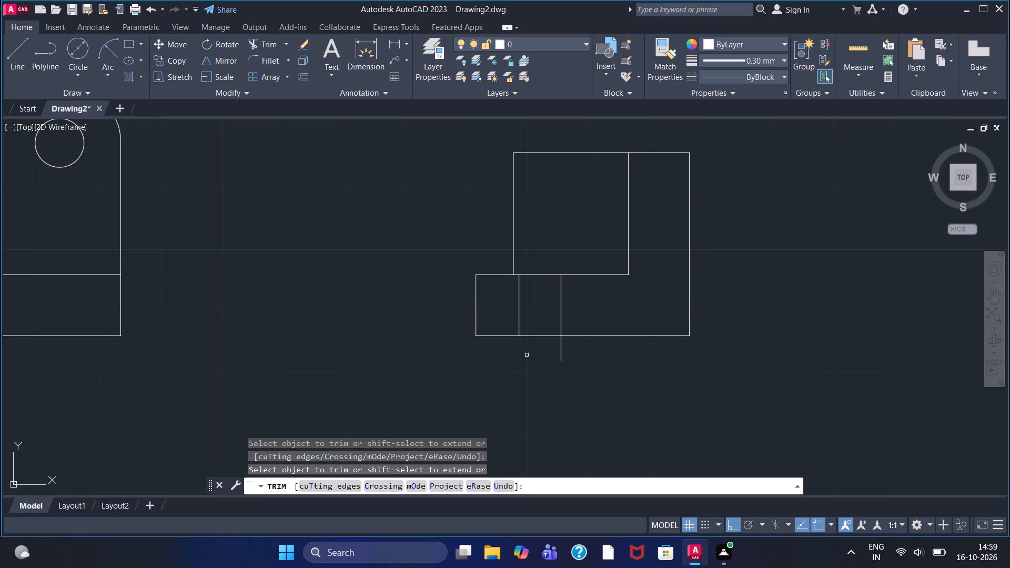
click(560, 347)
Draw a horizontal line about 35 long across the upper part of the side view, slightly above the base's top edge.
click(9, 45)
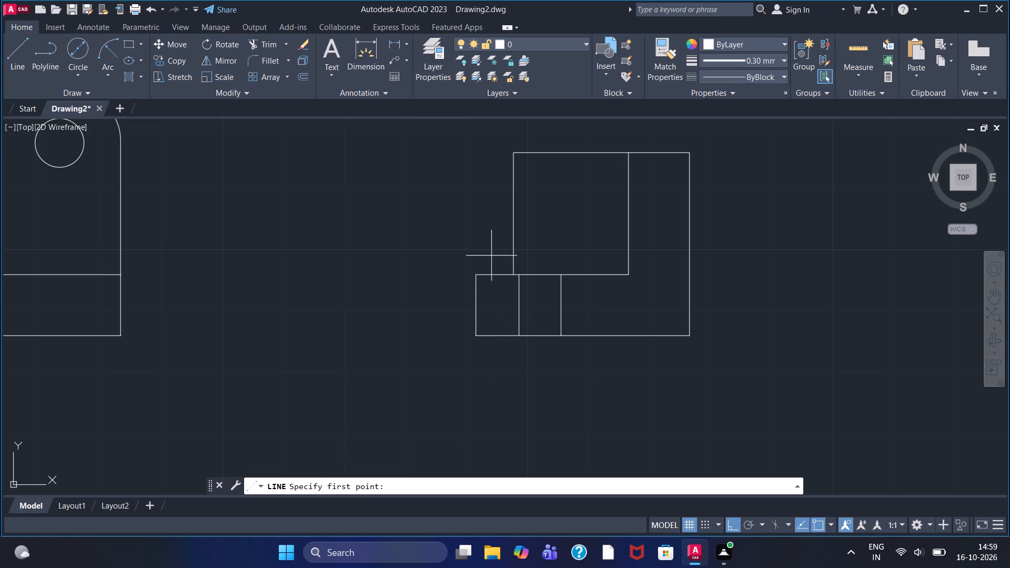
click(497, 258)
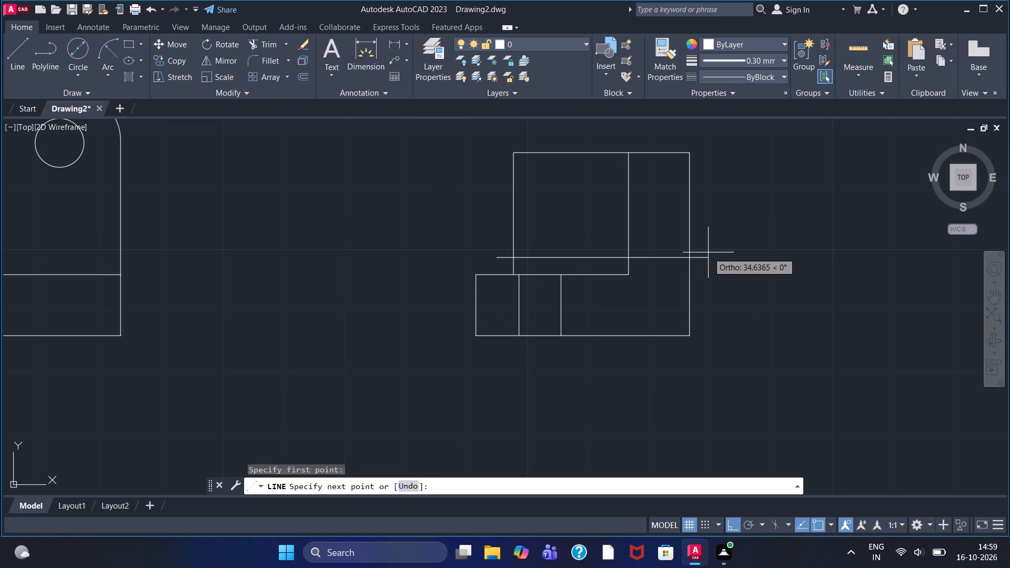
click(710, 252)
right_click(717, 229)
click(722, 229)
click(727, 234)
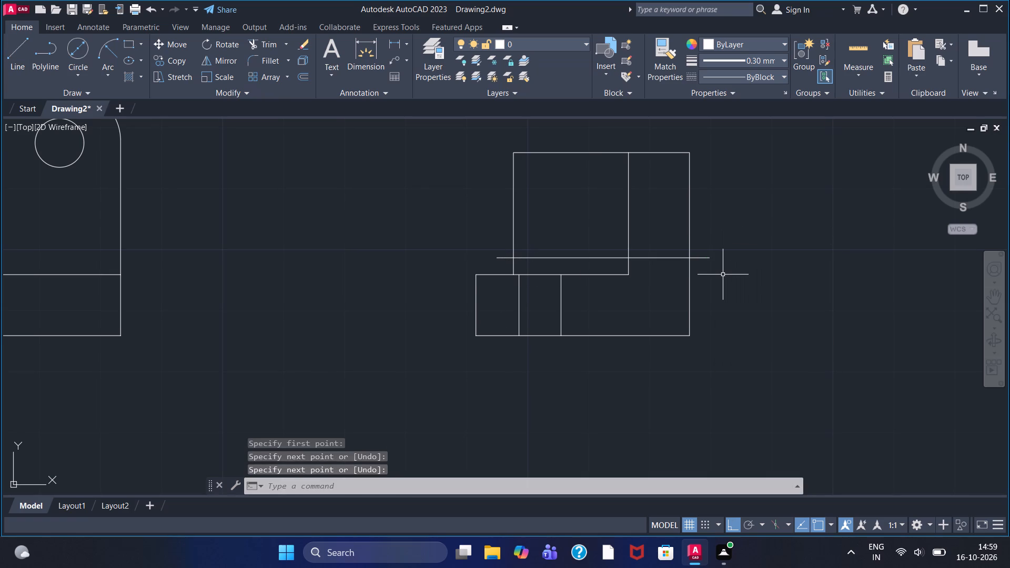
Trim both overhanging ends of the horizontal recess line to the side view's outer vertical edges.
click(260, 48)
click(506, 257)
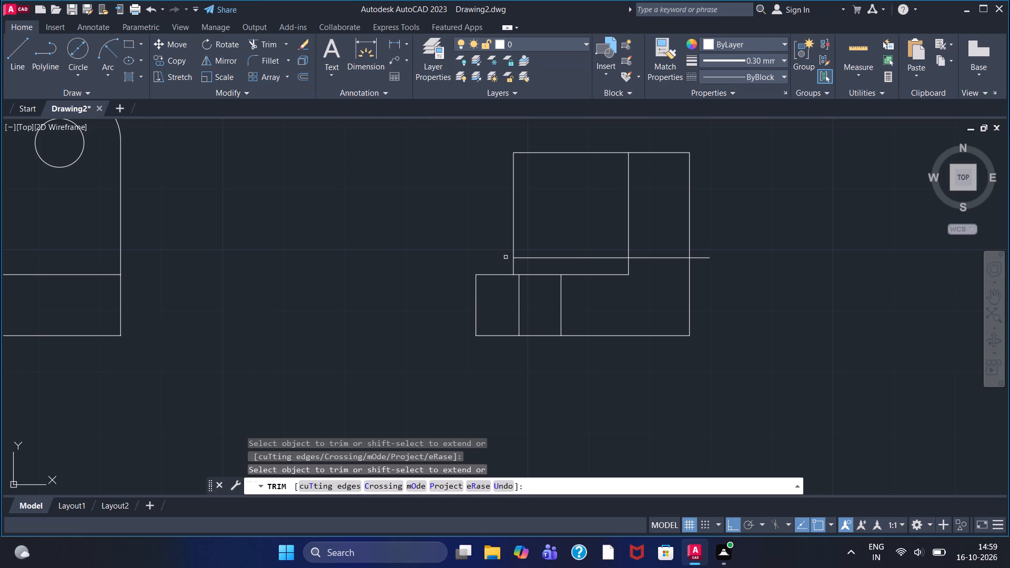
click(705, 259)
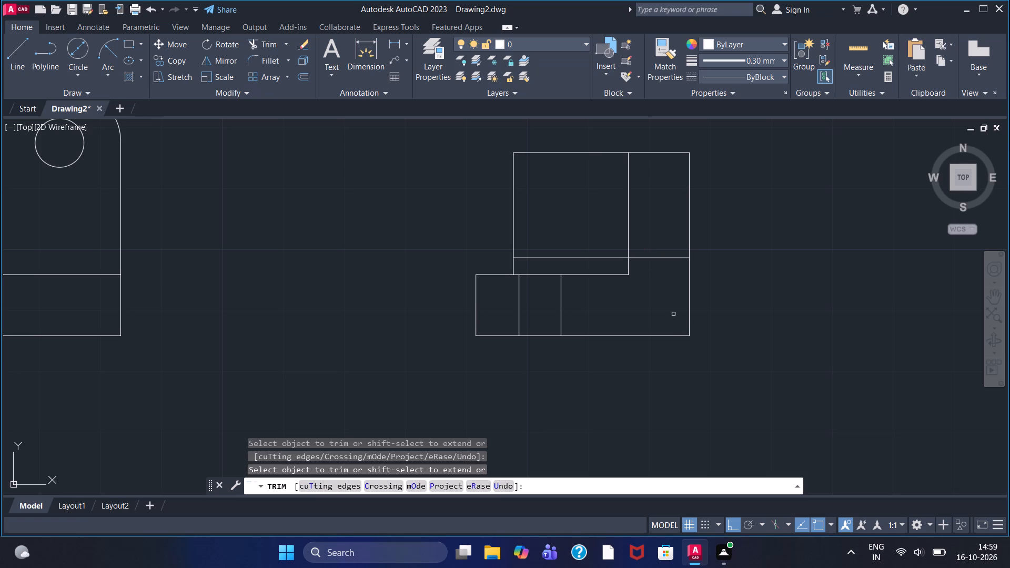
Draw a continuous zigzag across the side view's upright, with three horizontal runs about 18 long joined by short vertical segments about 5 high.
click(8, 68)
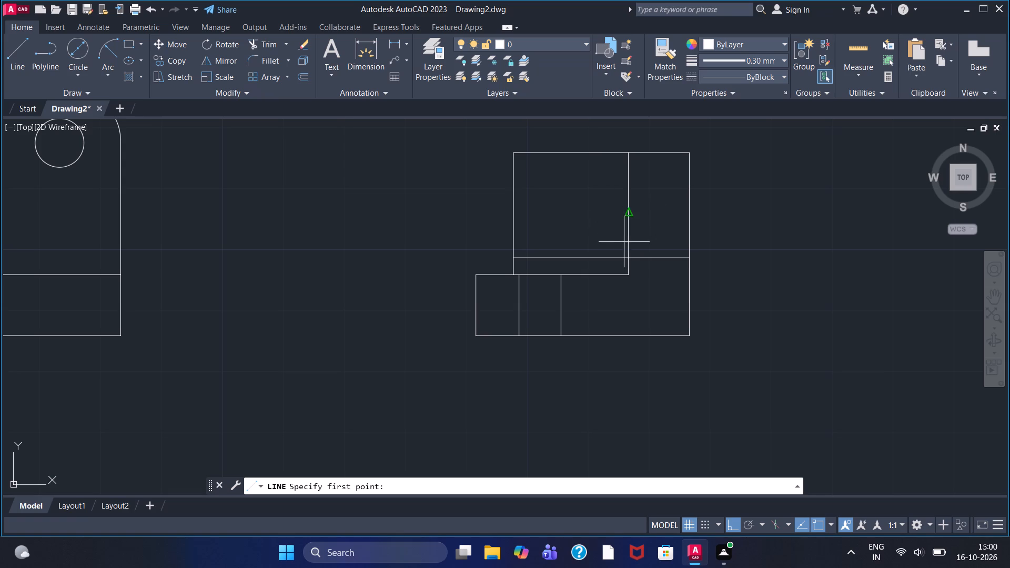
click(607, 240)
click(715, 239)
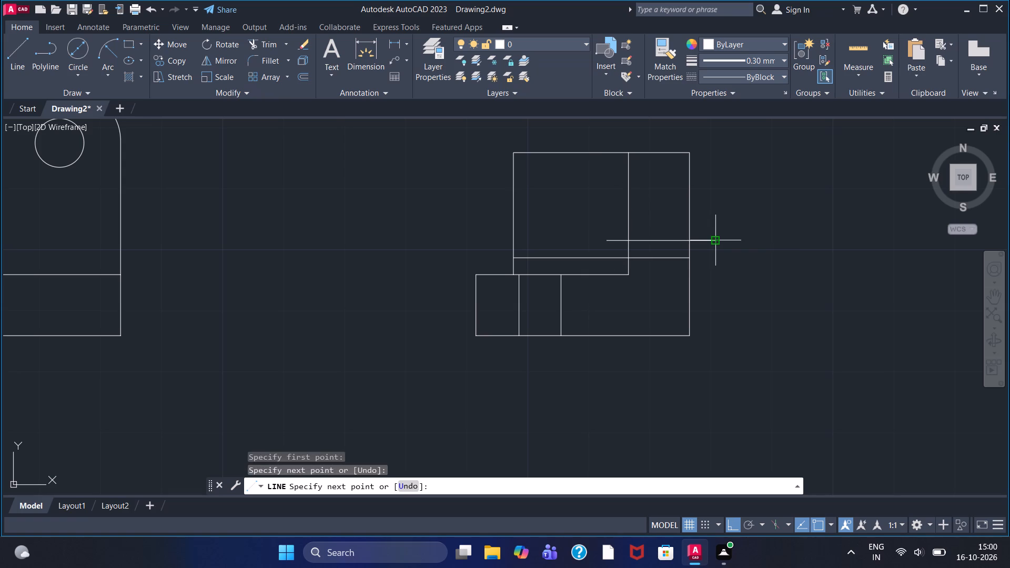
click(713, 206)
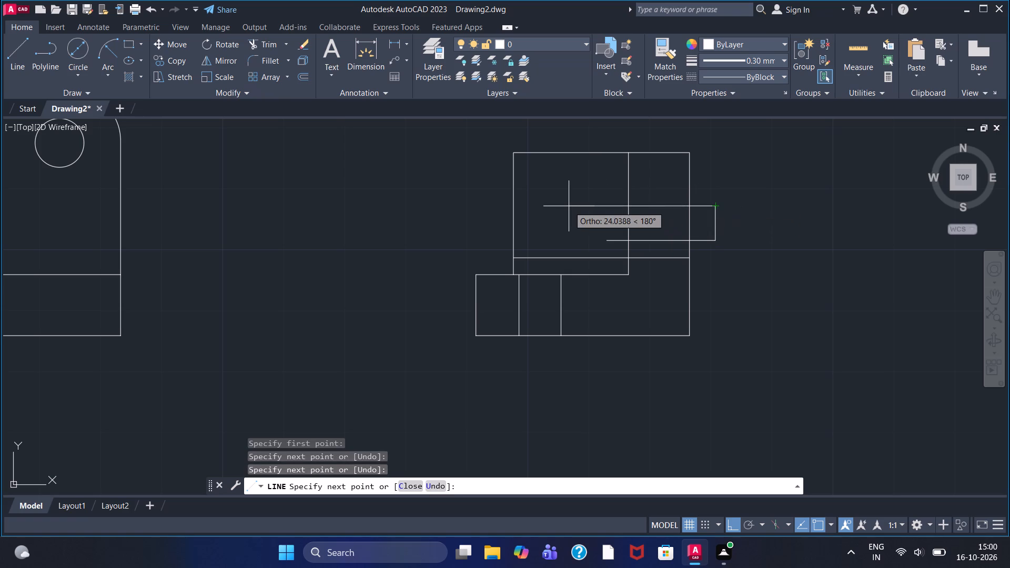
click(597, 205)
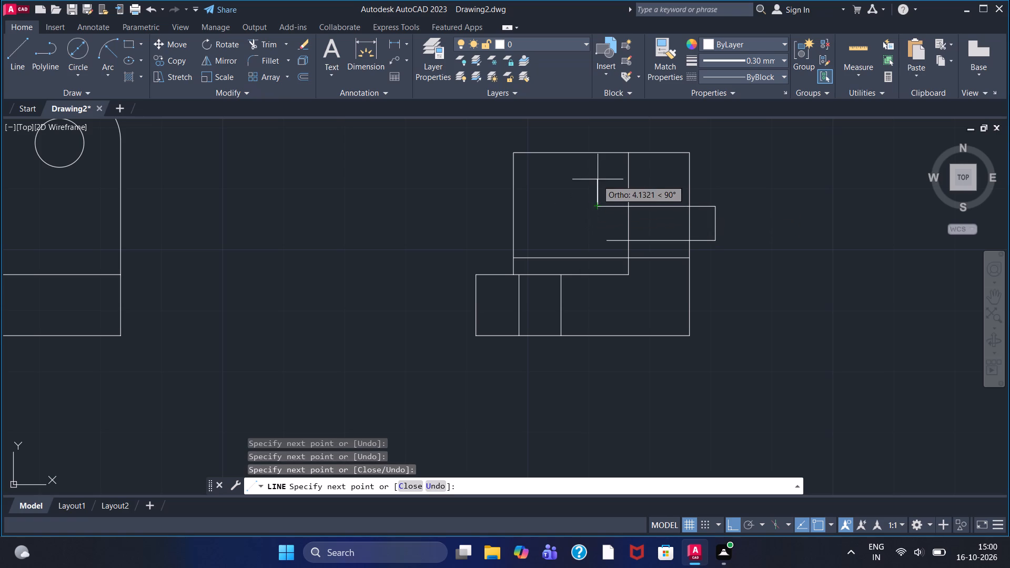
click(598, 176)
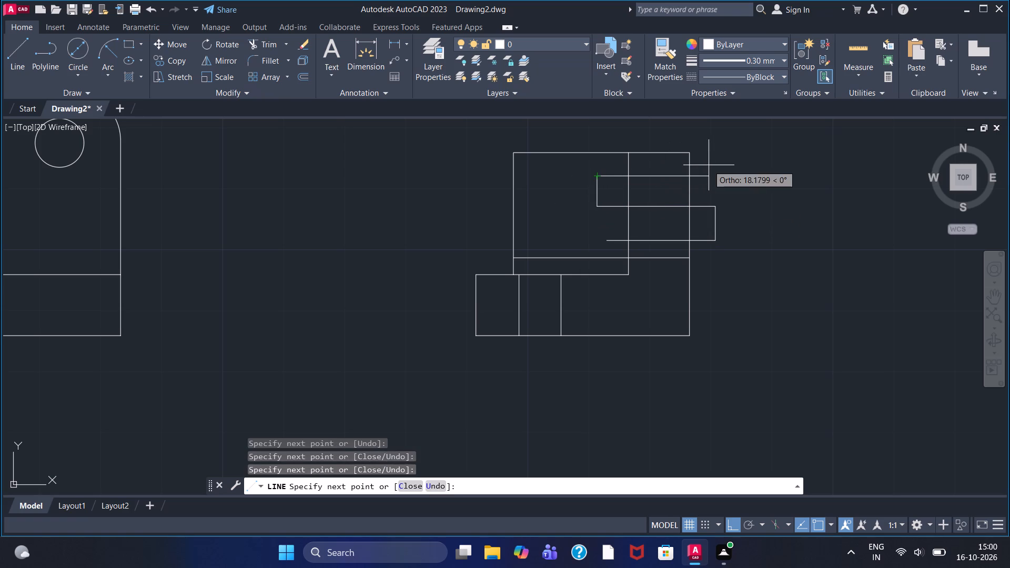
click(710, 165)
right_click(716, 162)
click(728, 168)
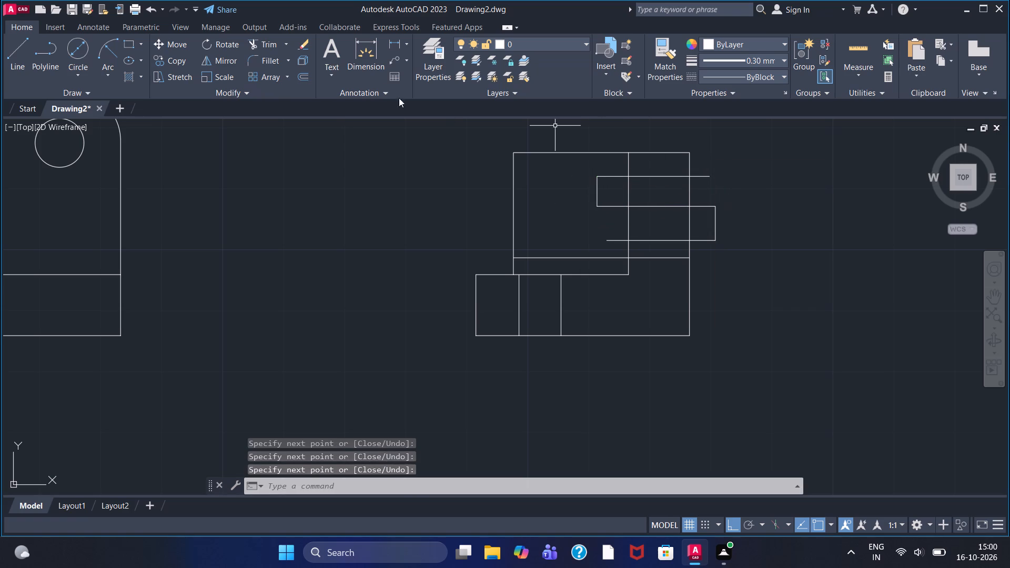
Trim the zigzag's overhanging ends and vertical links so only three horizontal lines remain between the upright's vertical edges.
click(266, 47)
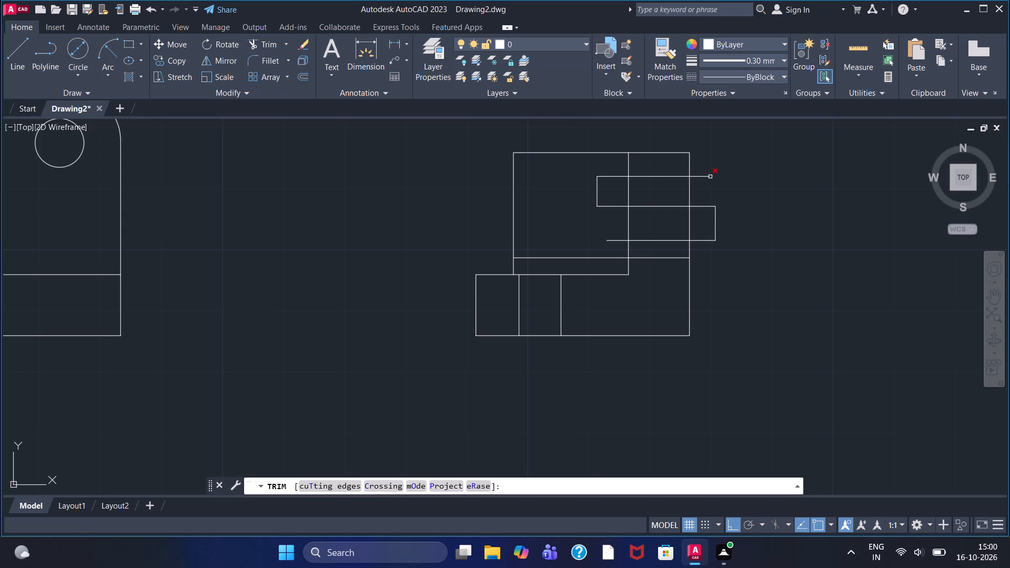
click(709, 177)
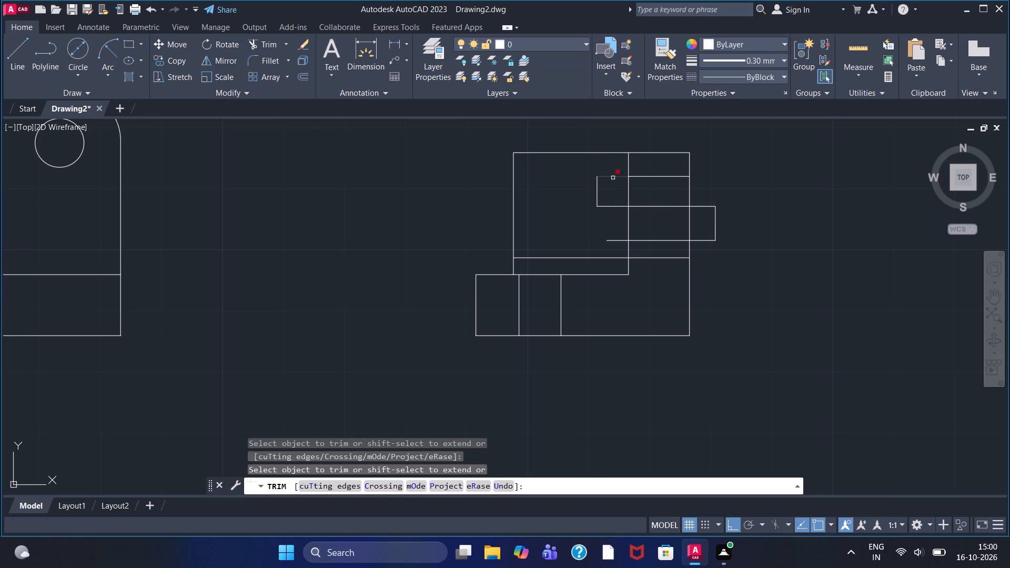
click(614, 177)
click(596, 187)
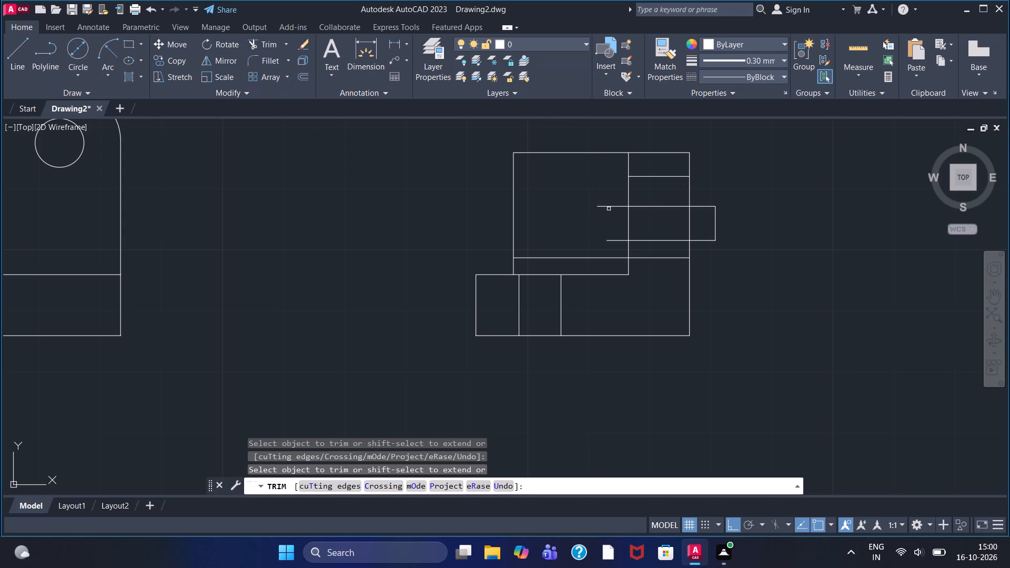
click(611, 205)
click(615, 241)
click(704, 242)
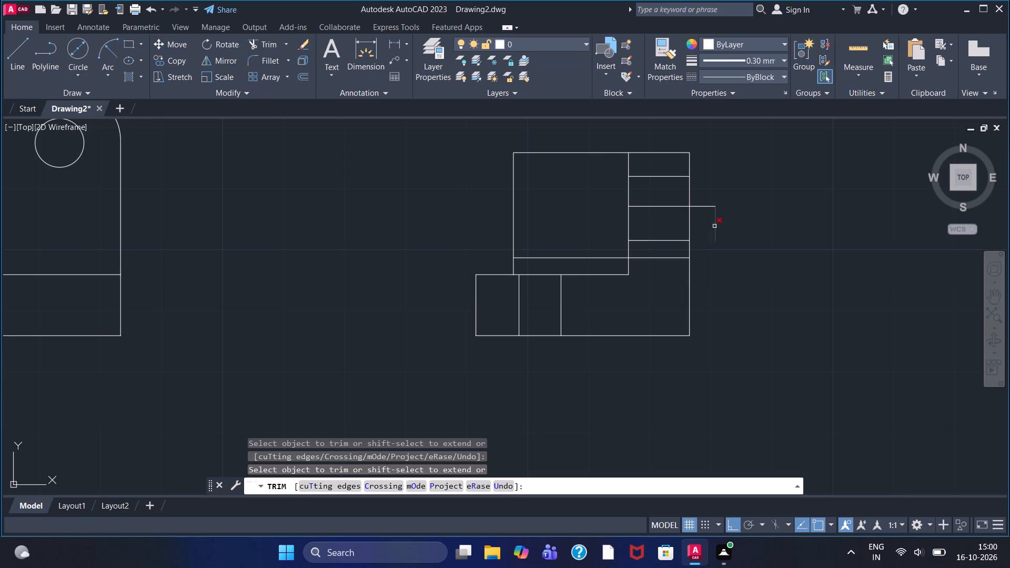
click(714, 226)
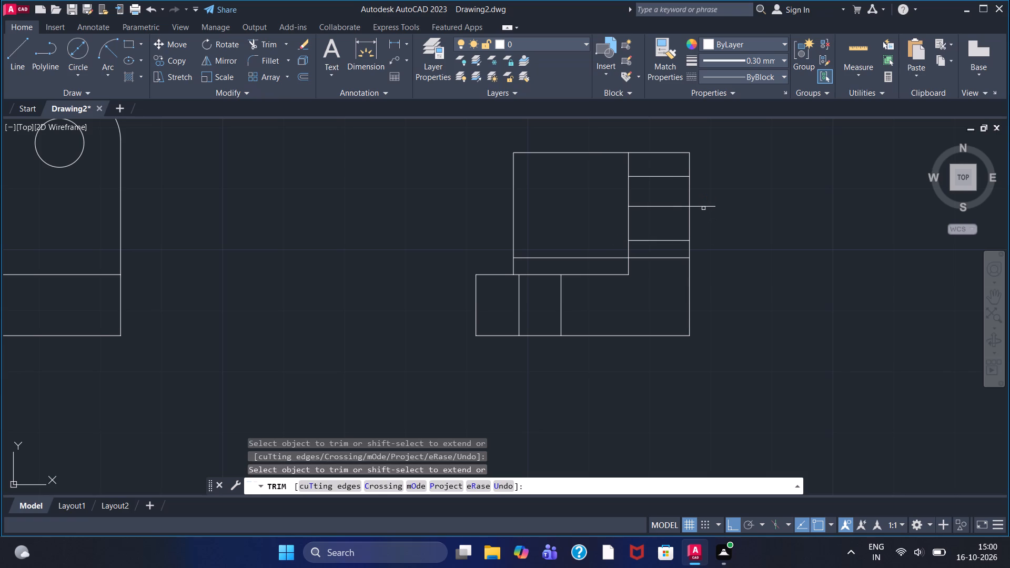
click(704, 206)
Add a linear dimension for the overall width of the hatched upper view, placed above its top edge.
scroll(463, 202, up, 1)
scroll(463, 204, down, 2)
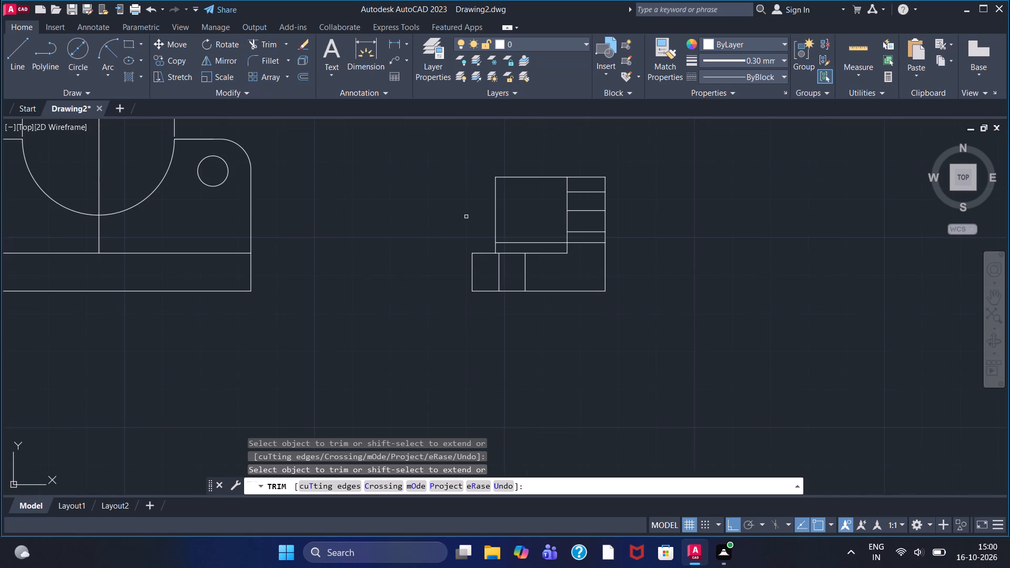
scroll(461, 199, down, 5)
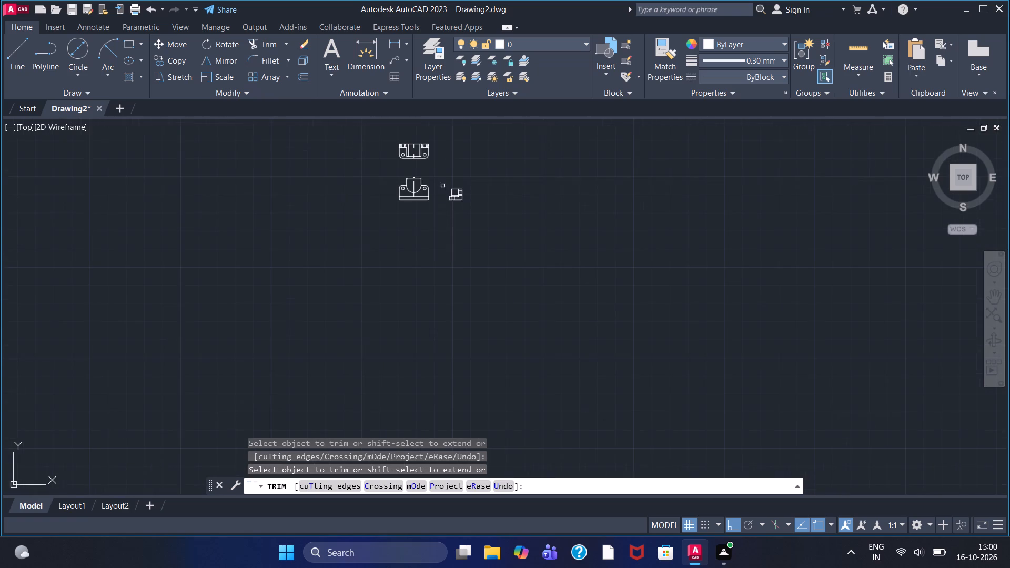
middle_drag(441, 152, 415, 255)
scroll(416, 268, up, 1)
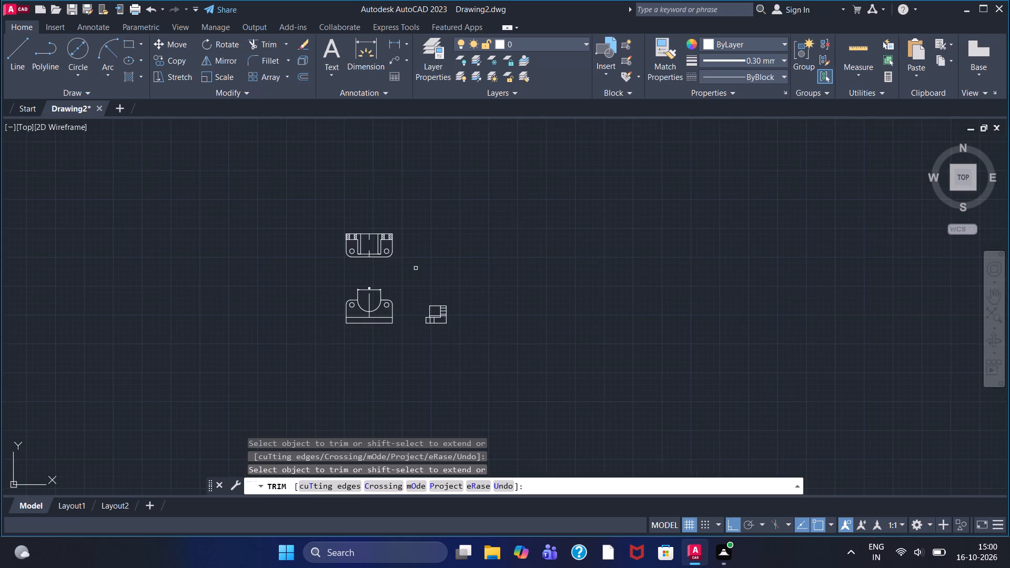
scroll(416, 268, up, 1)
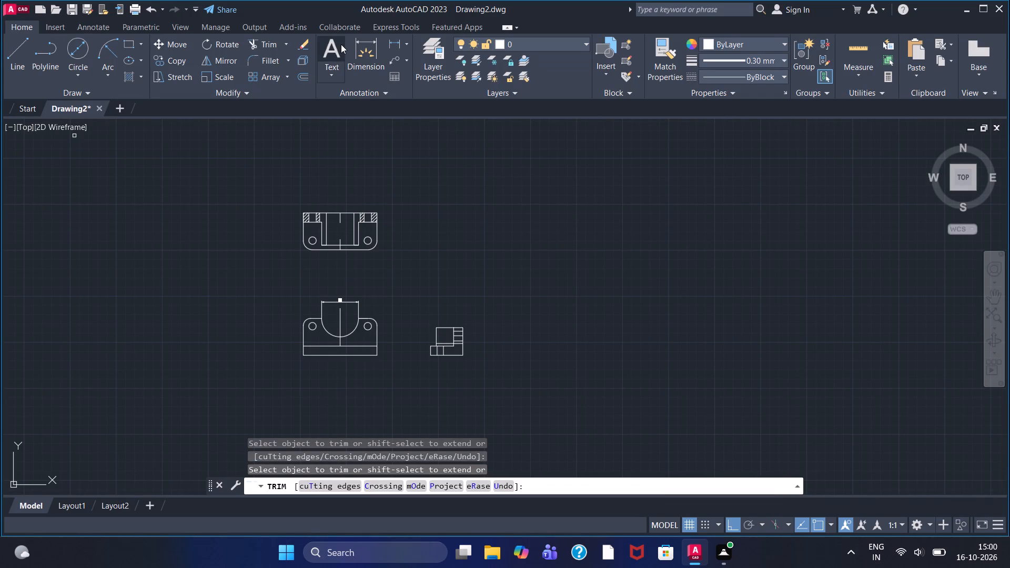
click(395, 39)
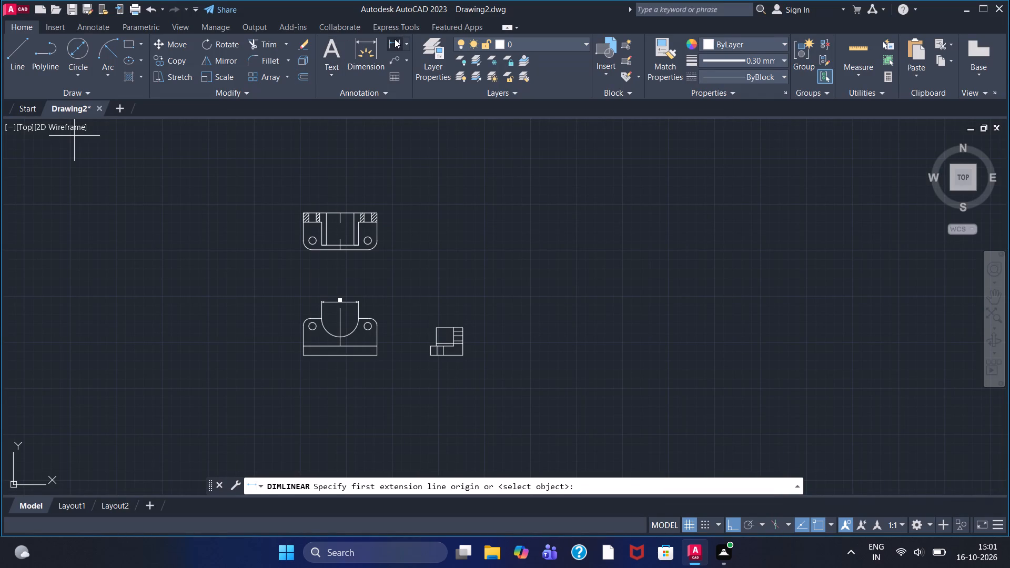
scroll(369, 220, up, 2)
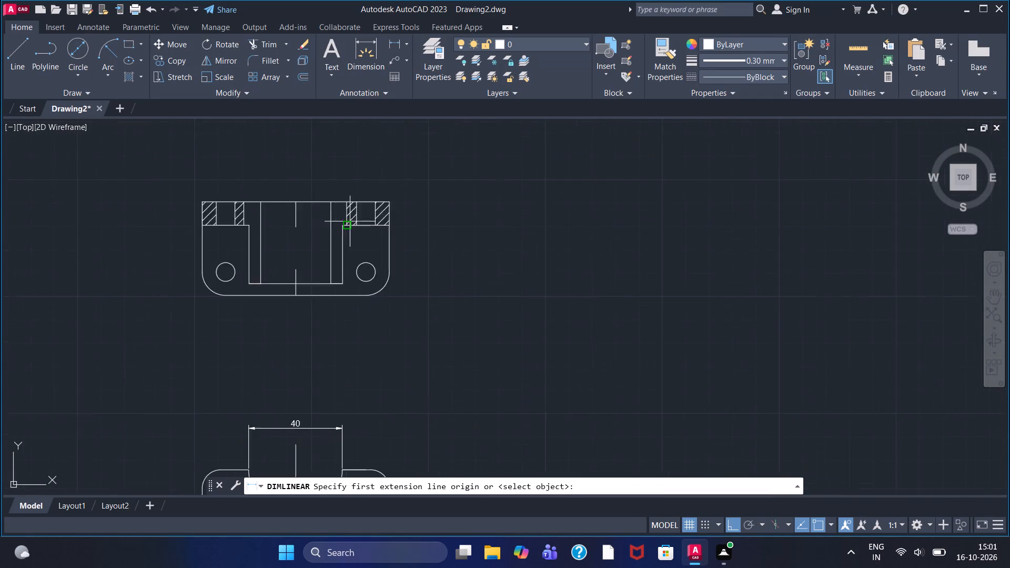
scroll(330, 225, up, 1)
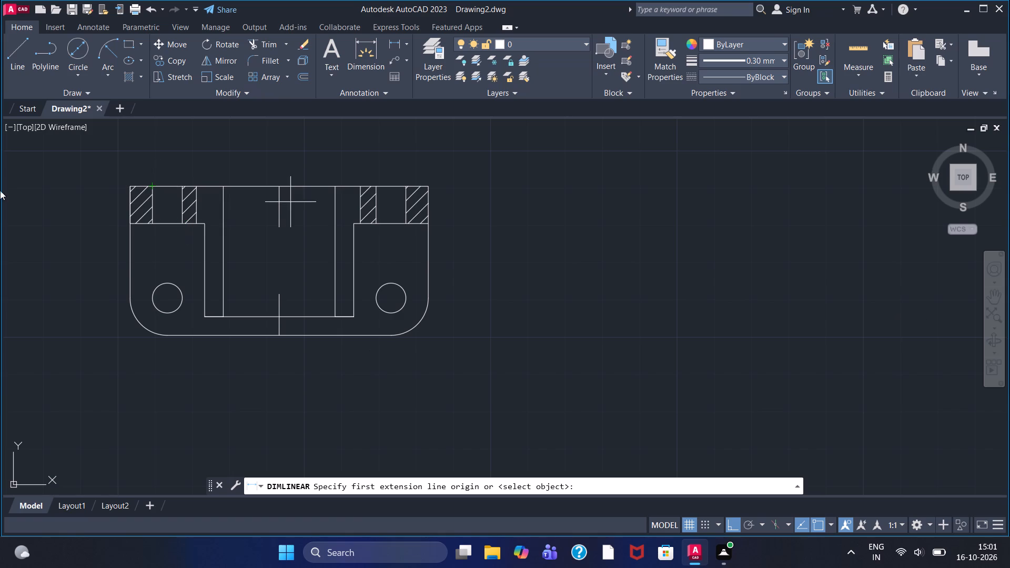
click(130, 187)
click(430, 184)
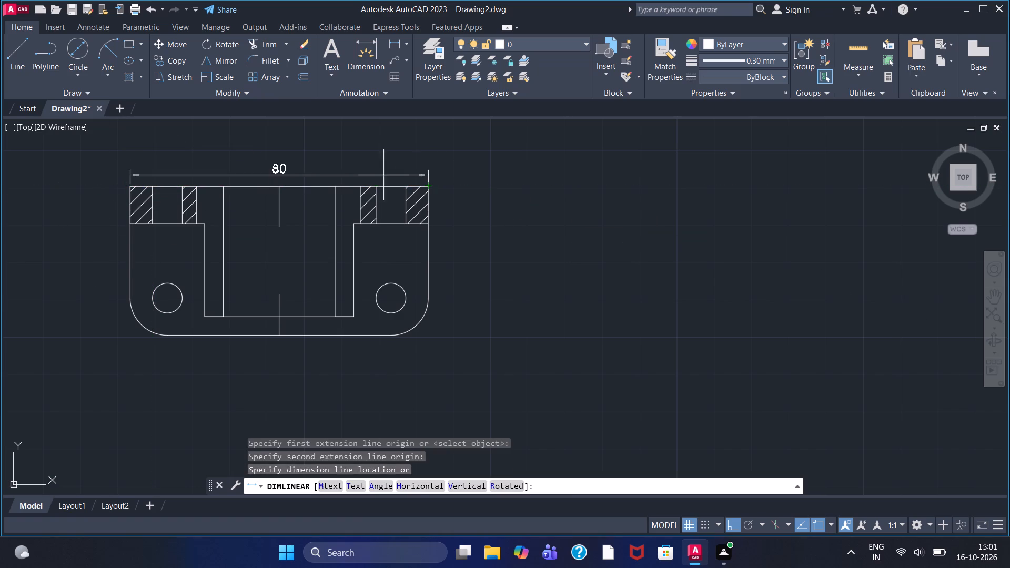
click(287, 136)
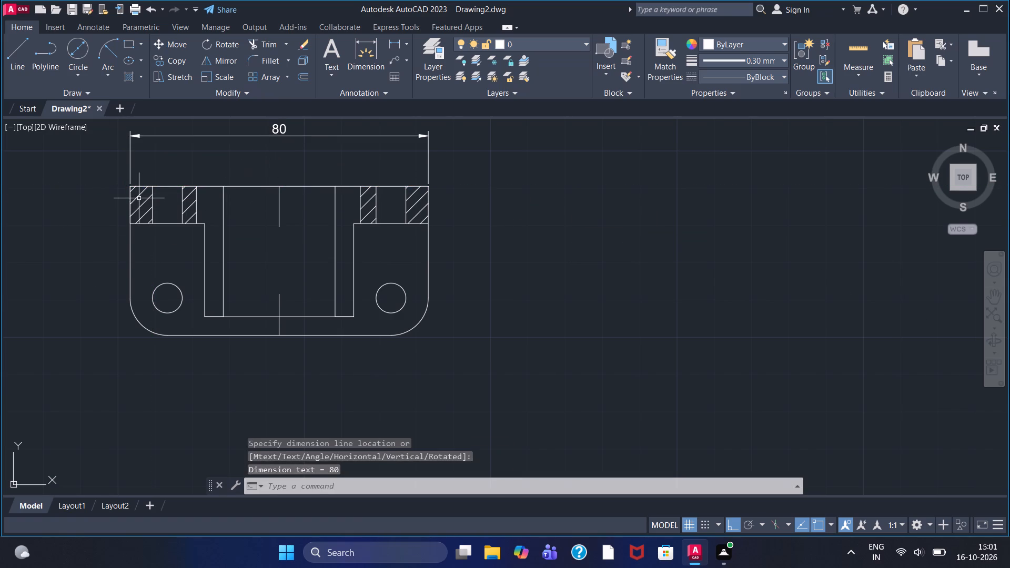
Add a vertical linear dimension for the upper view's overall height, placed outside its left edge.
click(389, 40)
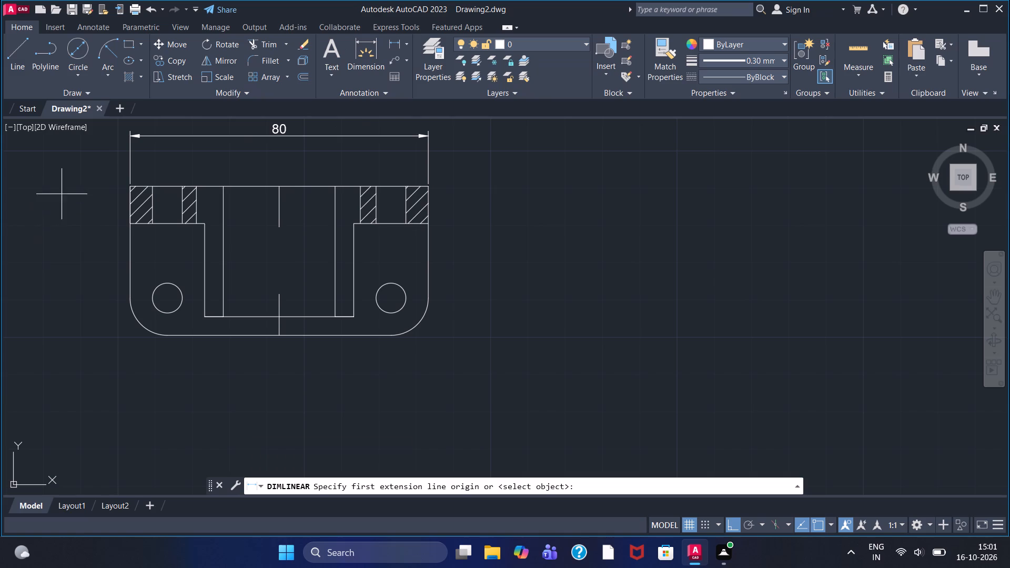
click(133, 187)
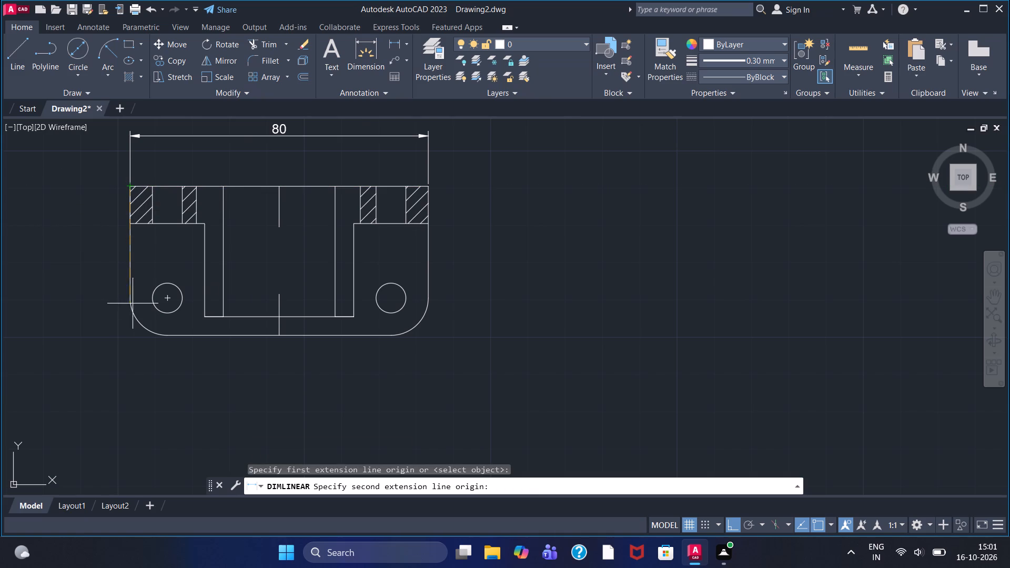
click(164, 336)
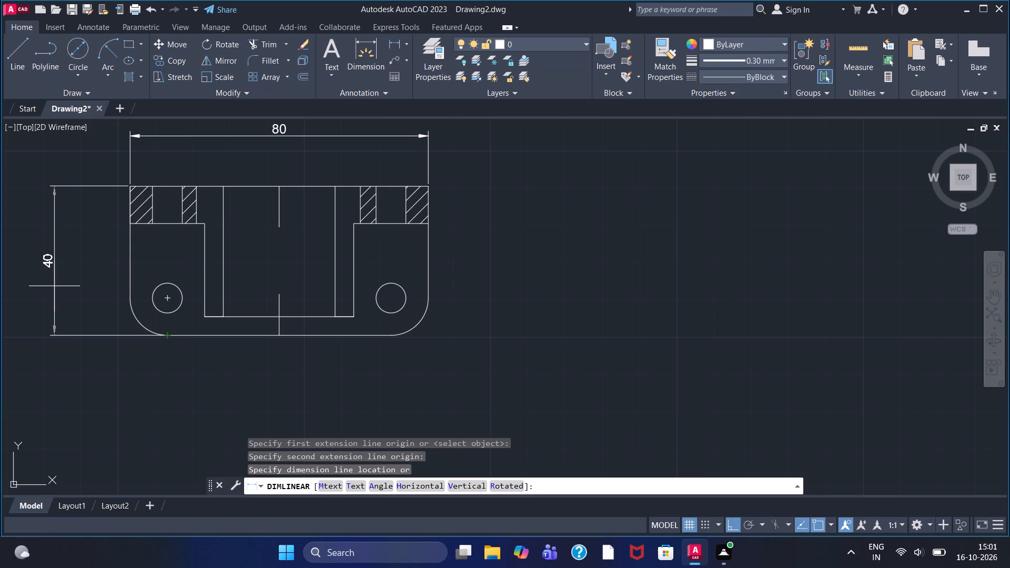
click(65, 268)
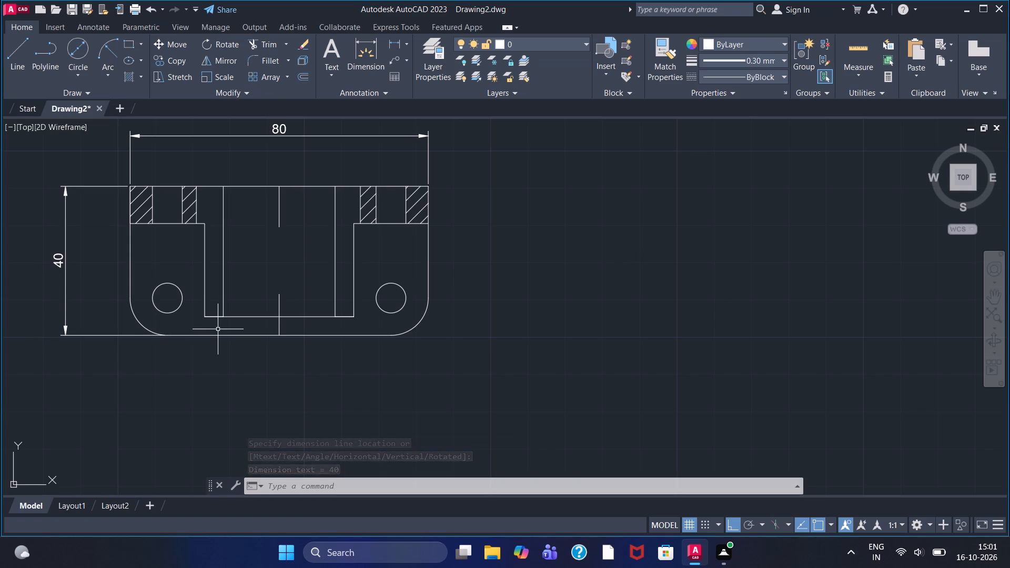
Add centre marks to the two circular holes in the hatched upper view.
key(c)
text(mm)
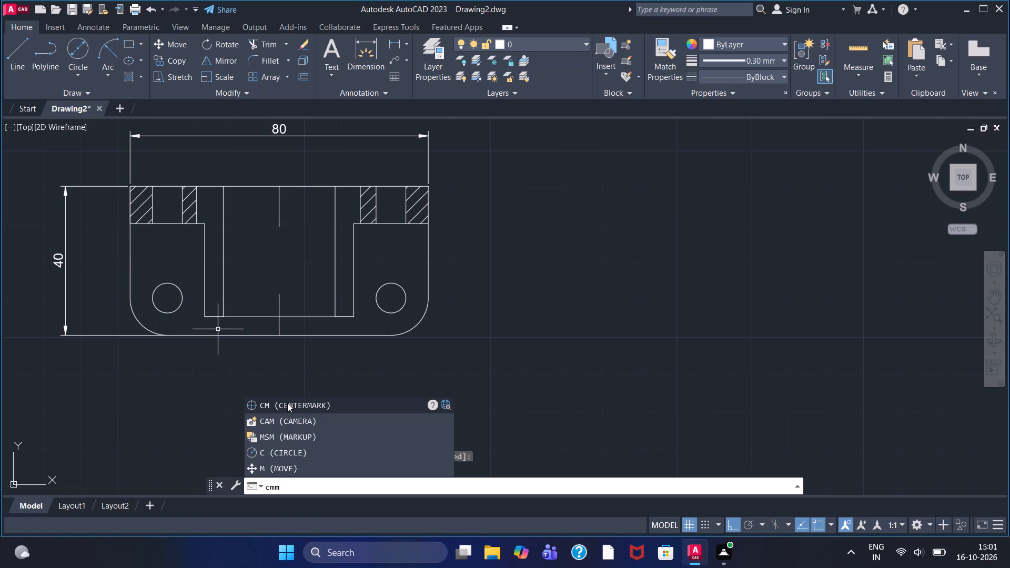
click(287, 403)
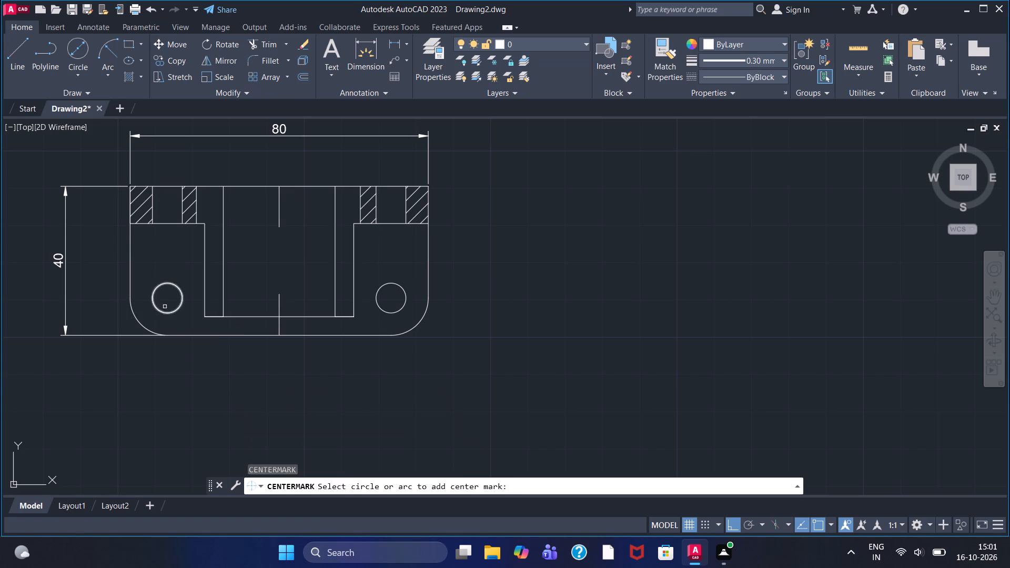
click(169, 283)
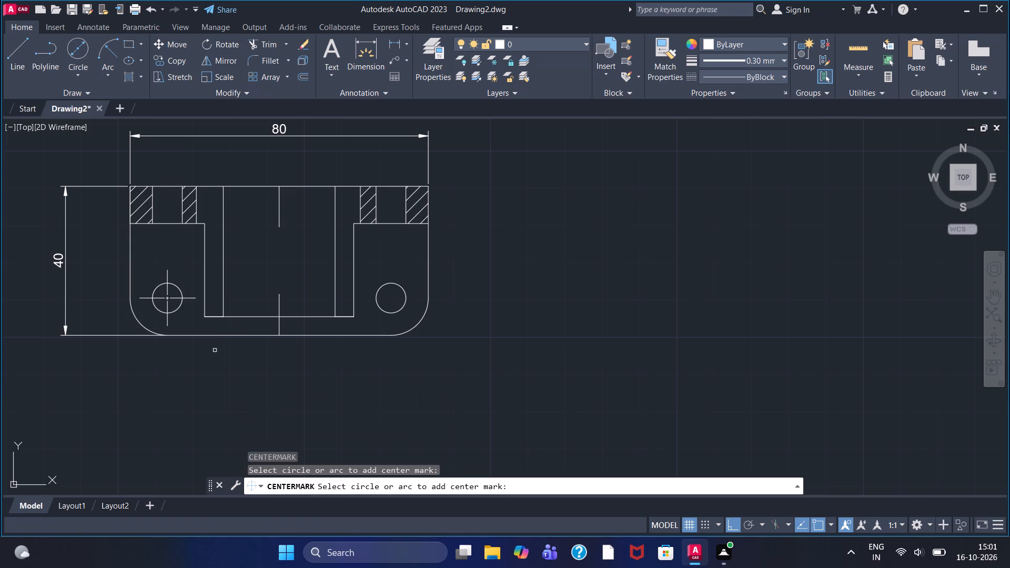
click(387, 283)
Add centre marks to the two circular holes in the lower front view with the semicircular cutout.
scroll(396, 343, down, 2)
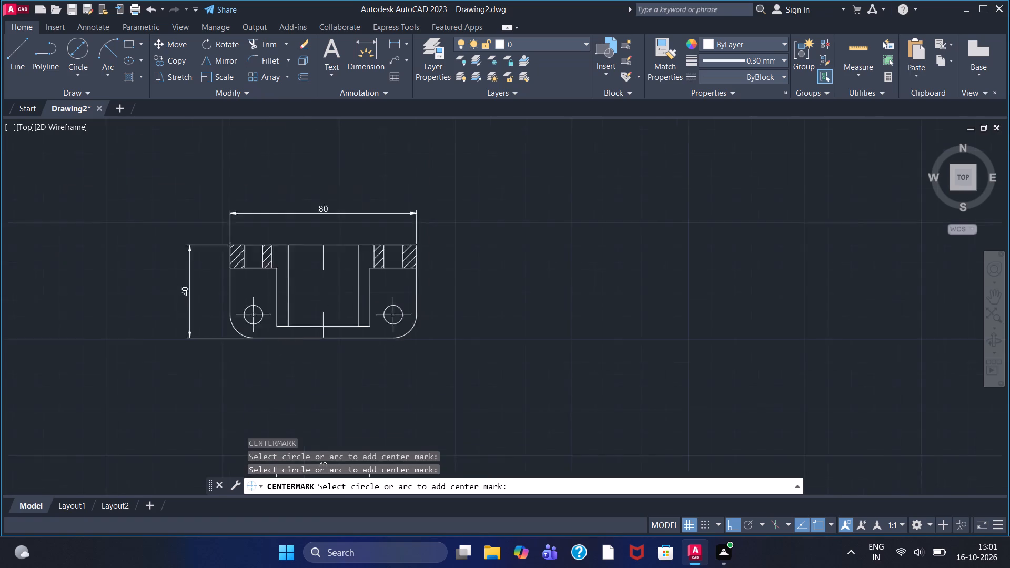
scroll(396, 338, down, 1)
middle_drag(405, 383, 423, 244)
scroll(406, 288, up, 2)
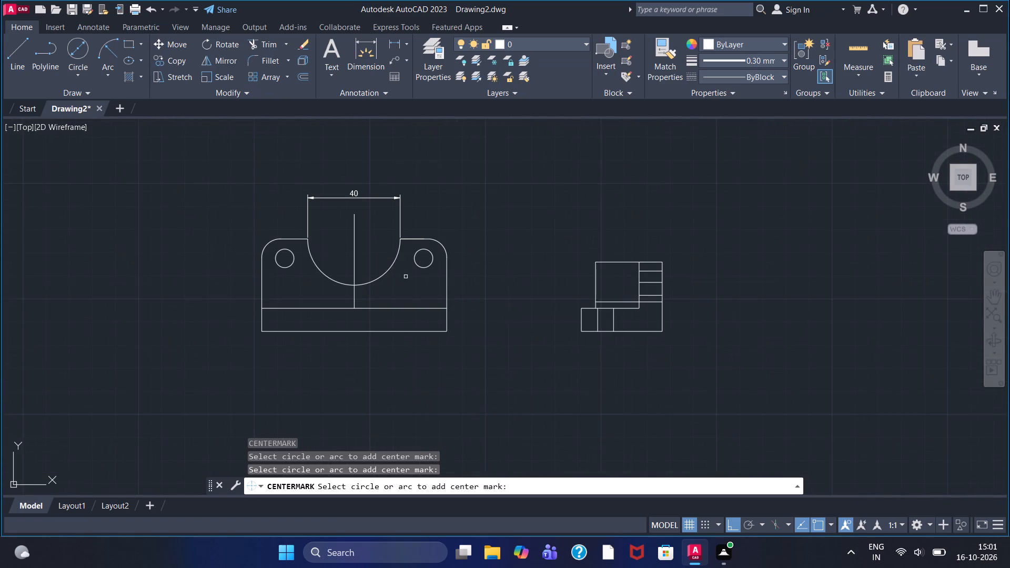
scroll(429, 246, up, 1)
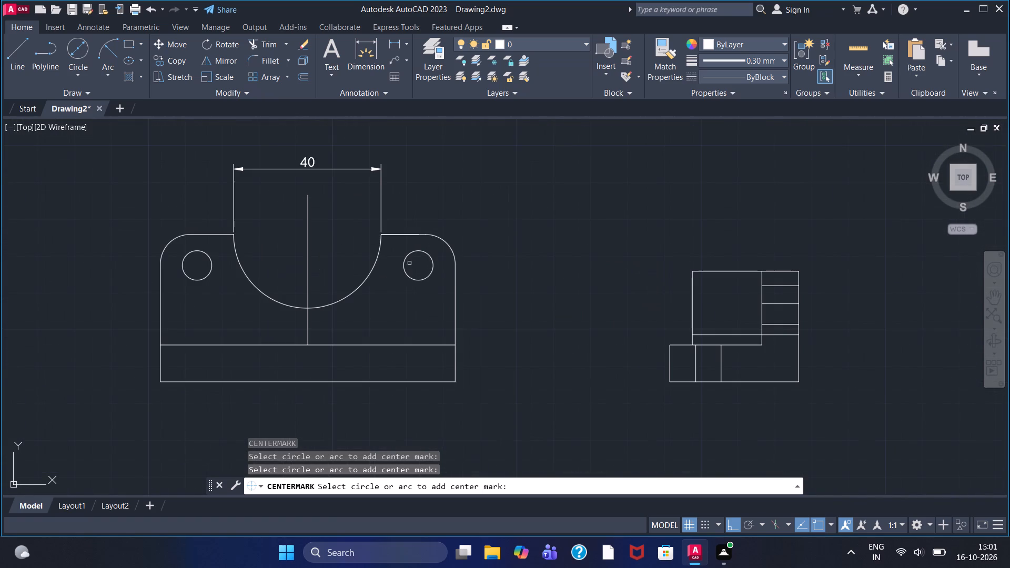
click(413, 251)
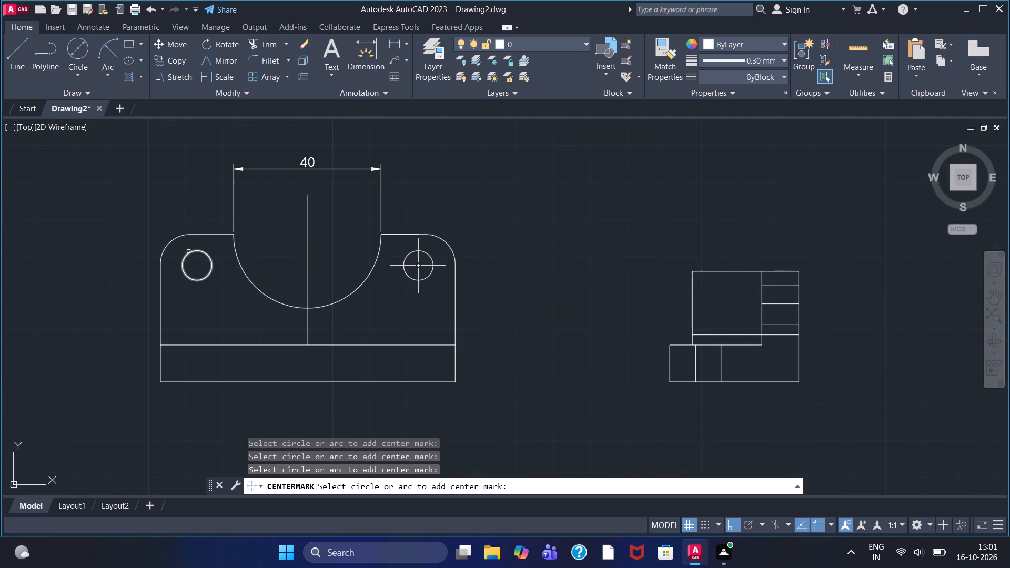
click(195, 253)
click(395, 43)
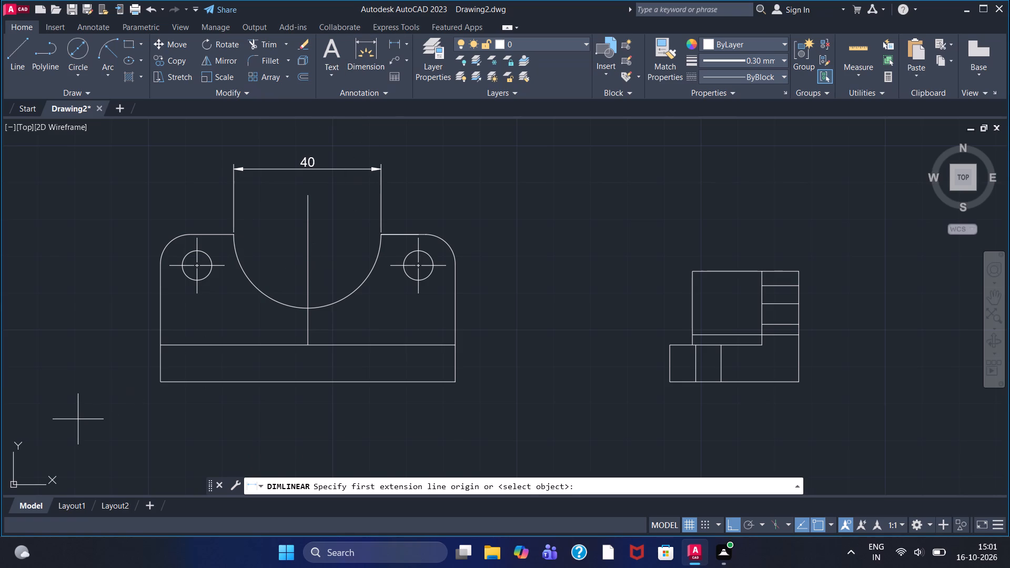
key(Escape)
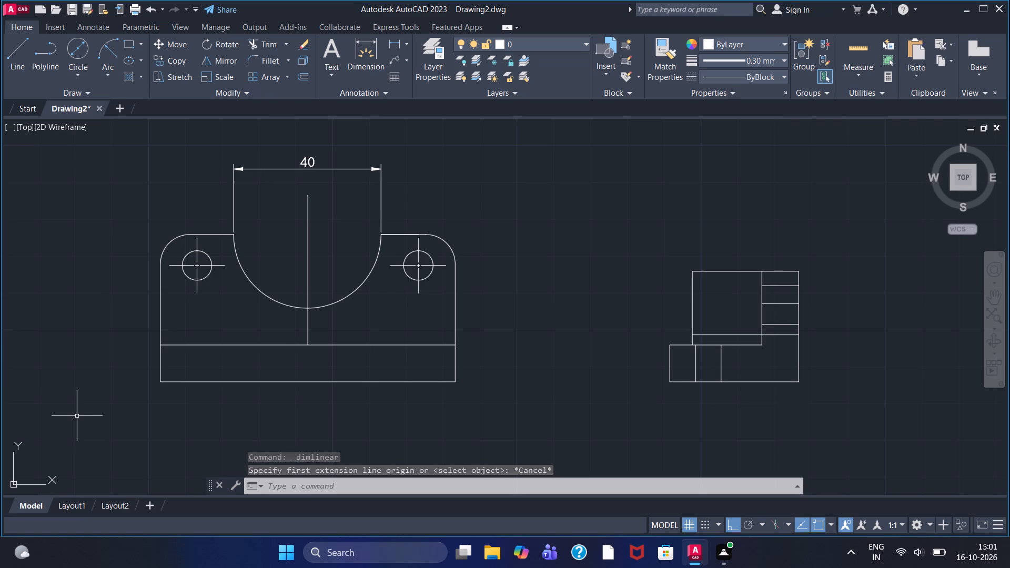
Draw vertical lines from both side quadrants of the front view's left hole down past the base's bottom edge.
click(14, 40)
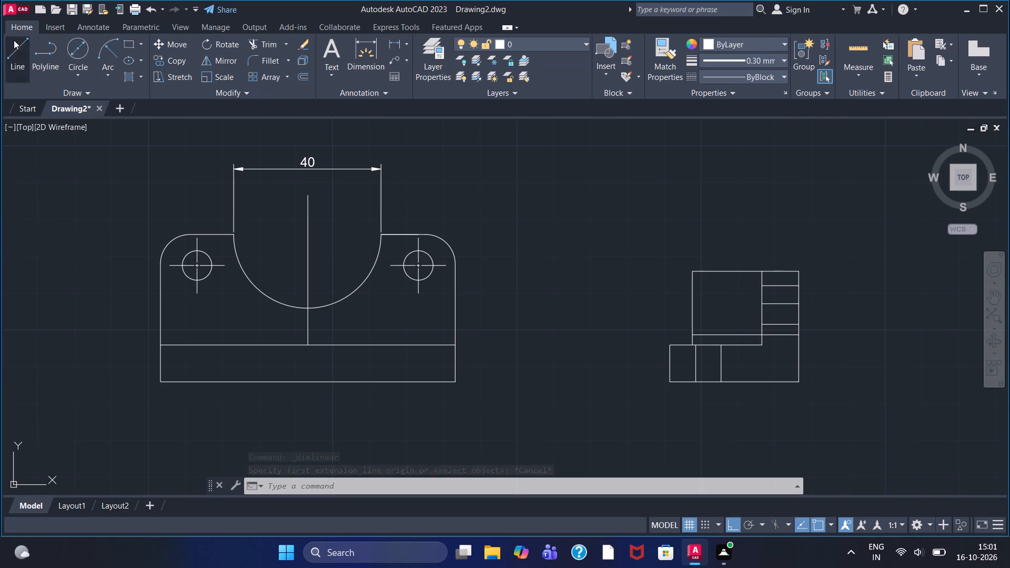
click(181, 269)
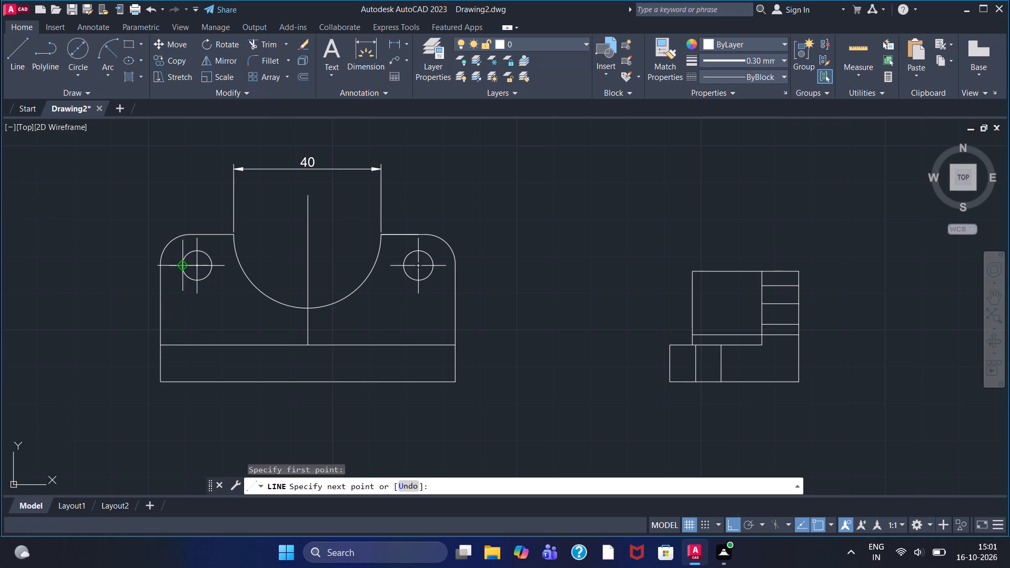
click(179, 420)
right_click(87, 412)
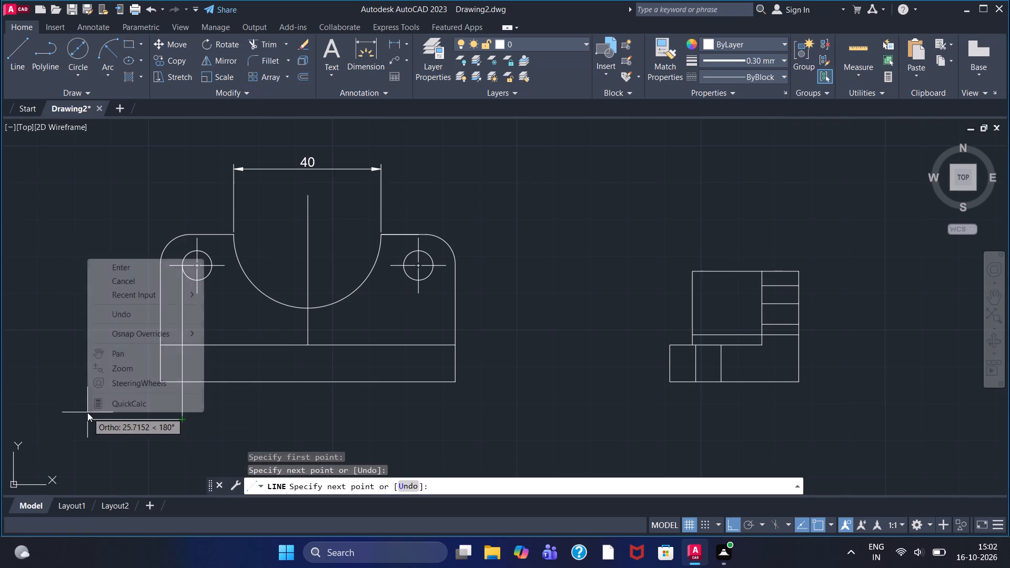
click(124, 273)
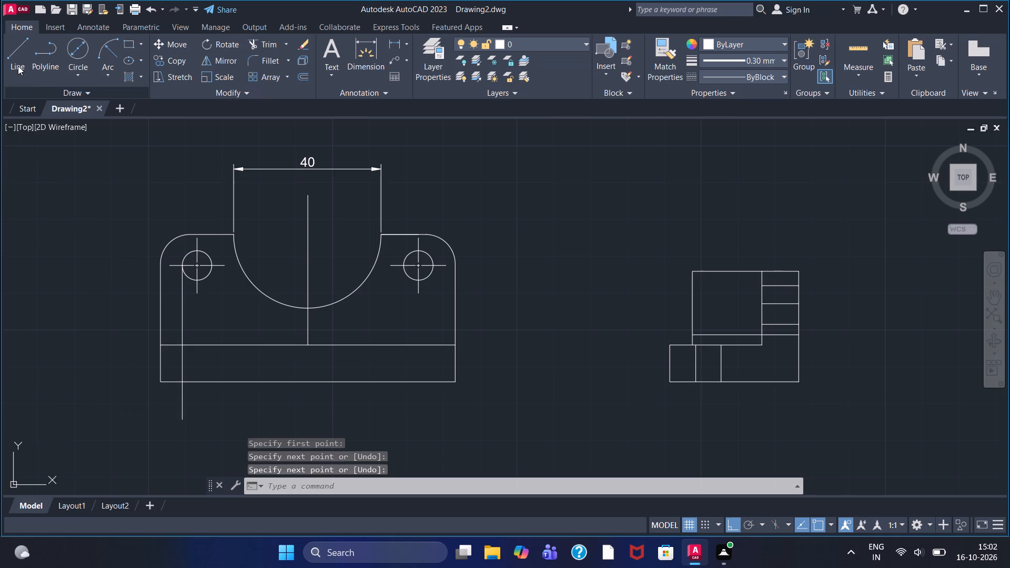
click(18, 66)
click(212, 263)
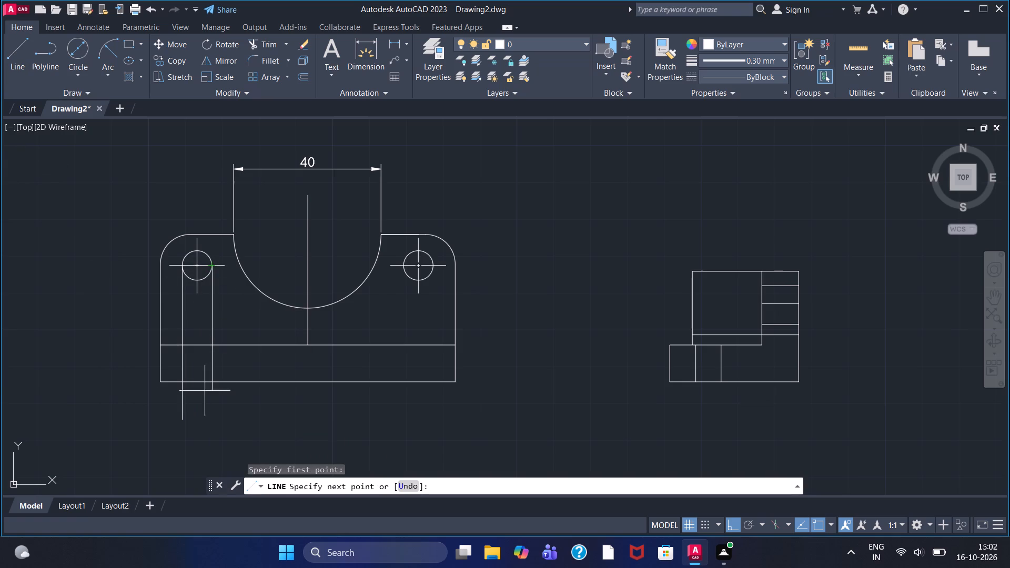
click(202, 437)
key(Escape)
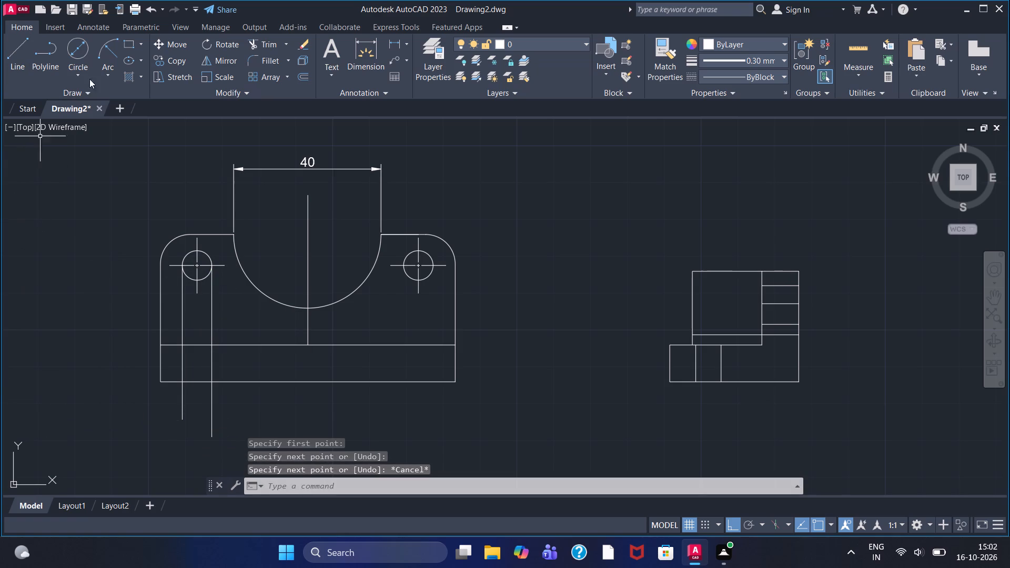
Trim the overhanging ends of the left hole's two projection lines below the base's bottom edge.
click(273, 47)
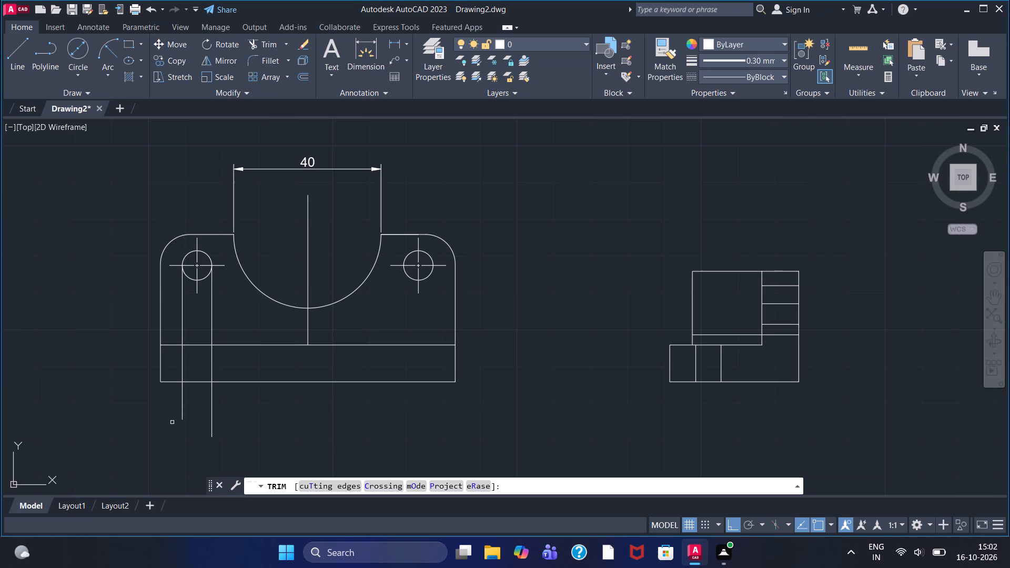
click(180, 408)
click(213, 413)
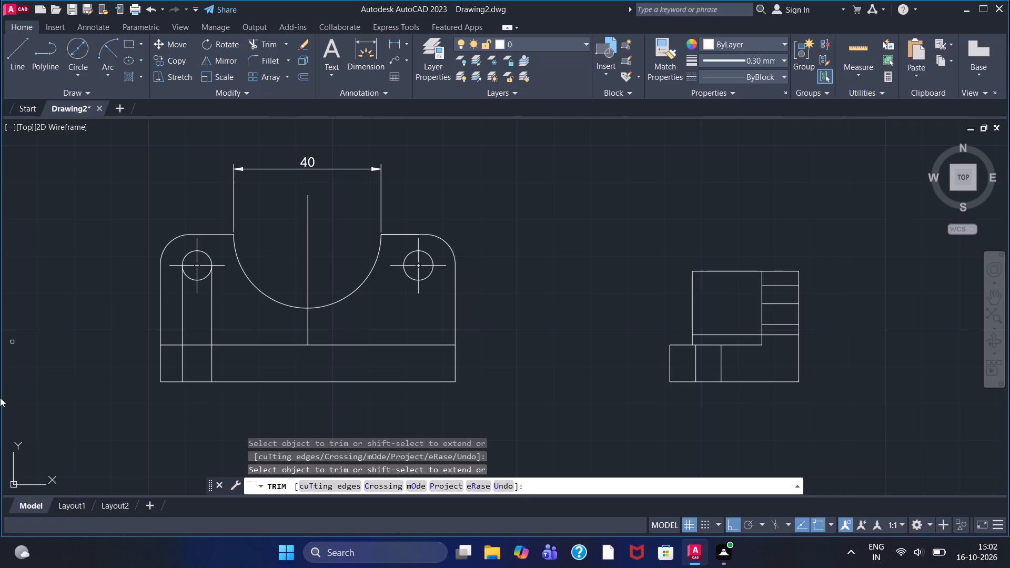
Draw two full-height vertical lines through the front view, one between each hole and the semicircular cutout, extending beyond the top and bottom edges.
click(22, 67)
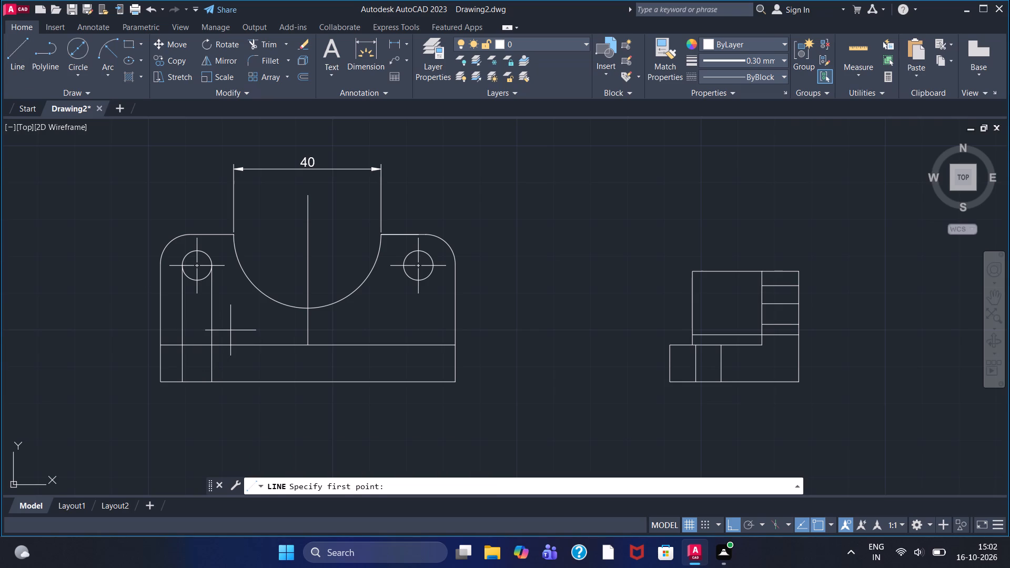
click(224, 220)
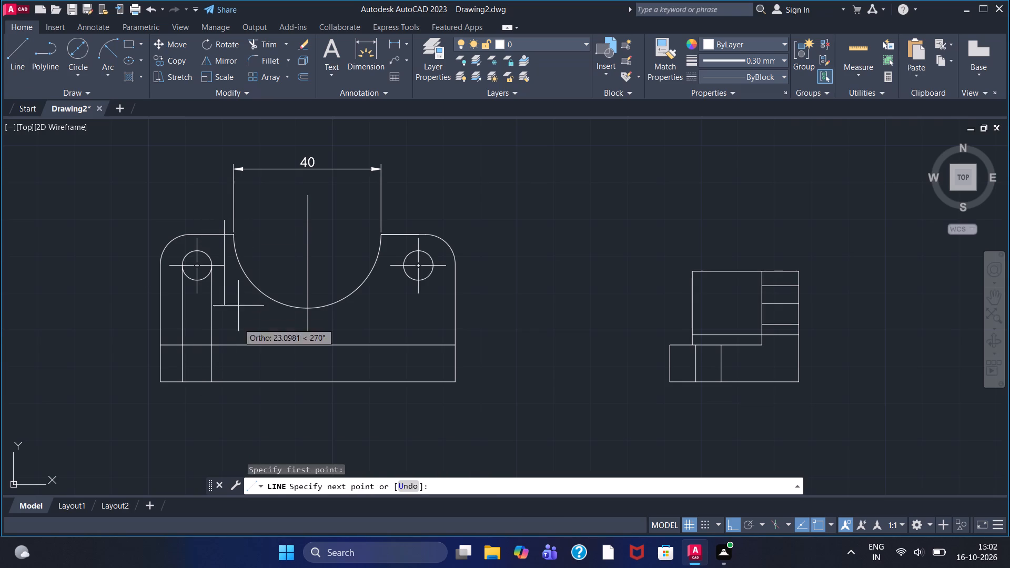
click(234, 412)
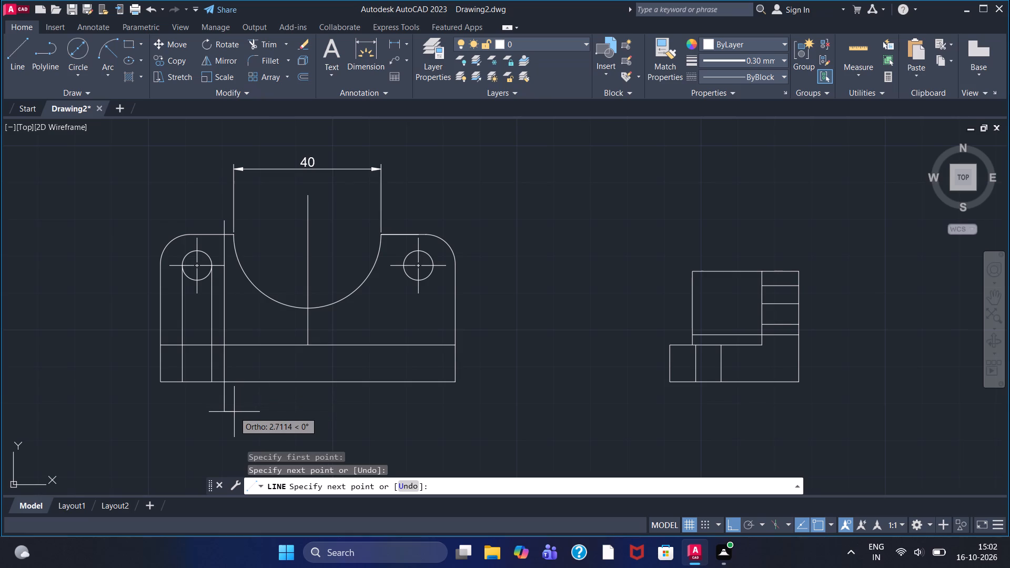
key(Escape)
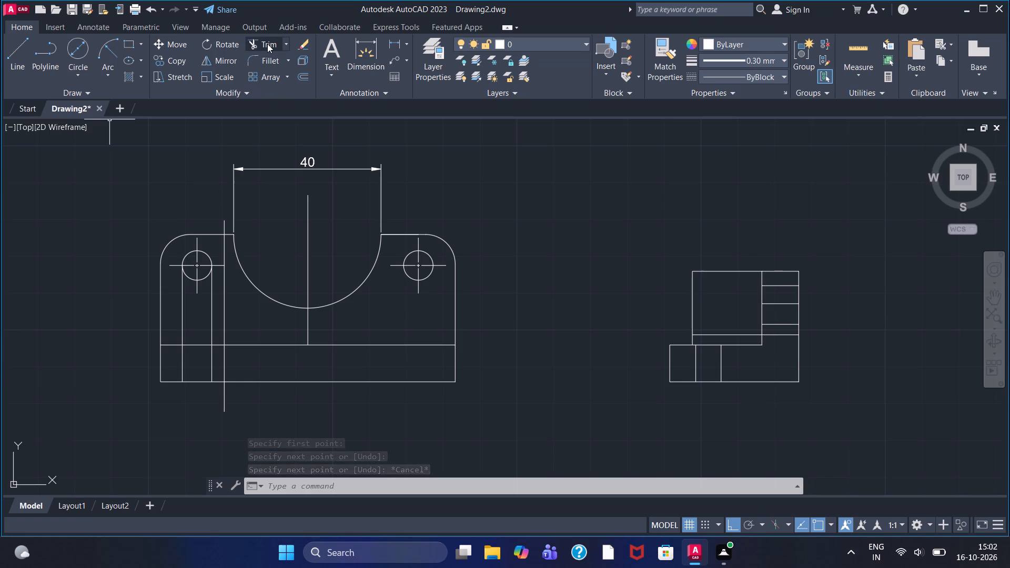
click(12, 50)
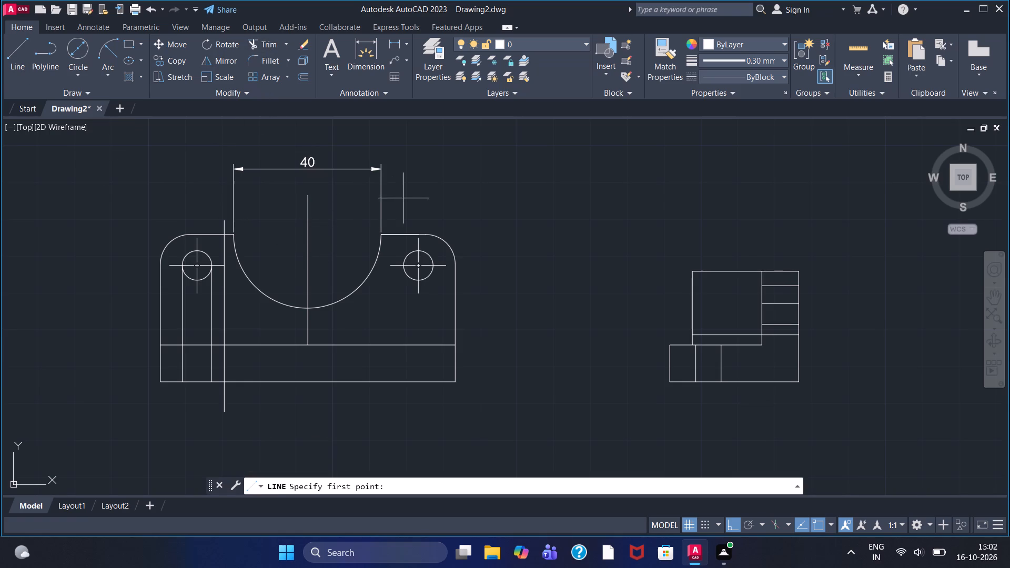
click(391, 204)
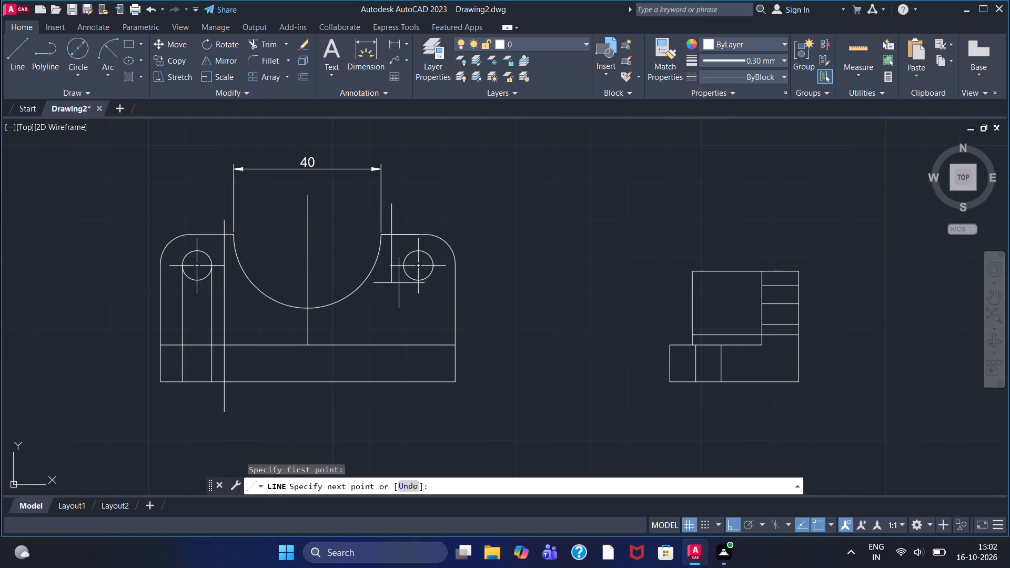
click(391, 419)
key(Escape)
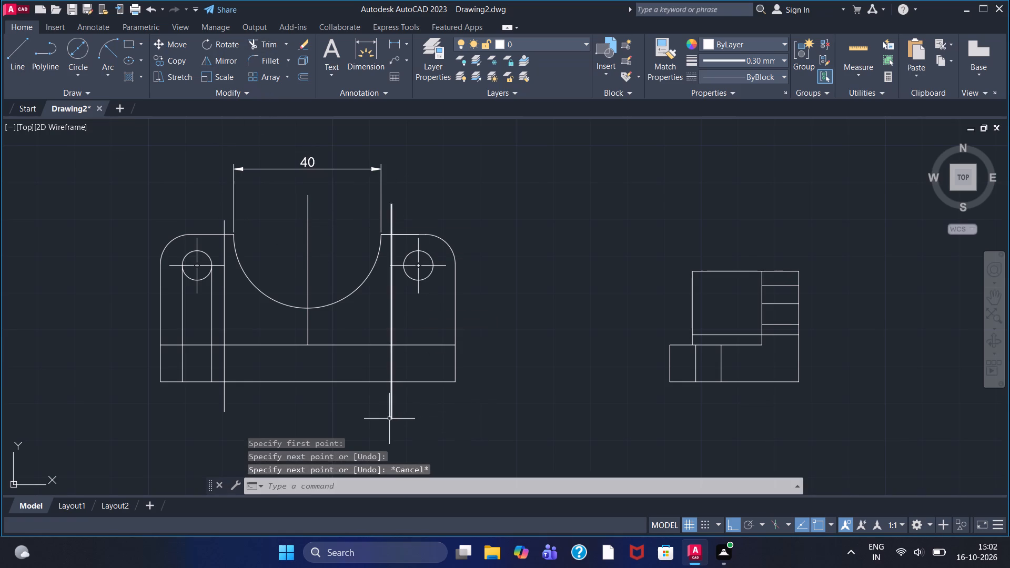
Draw vertical lines from both side quadrants of the front view's right hole down past the base's bottom edge.
click(8, 59)
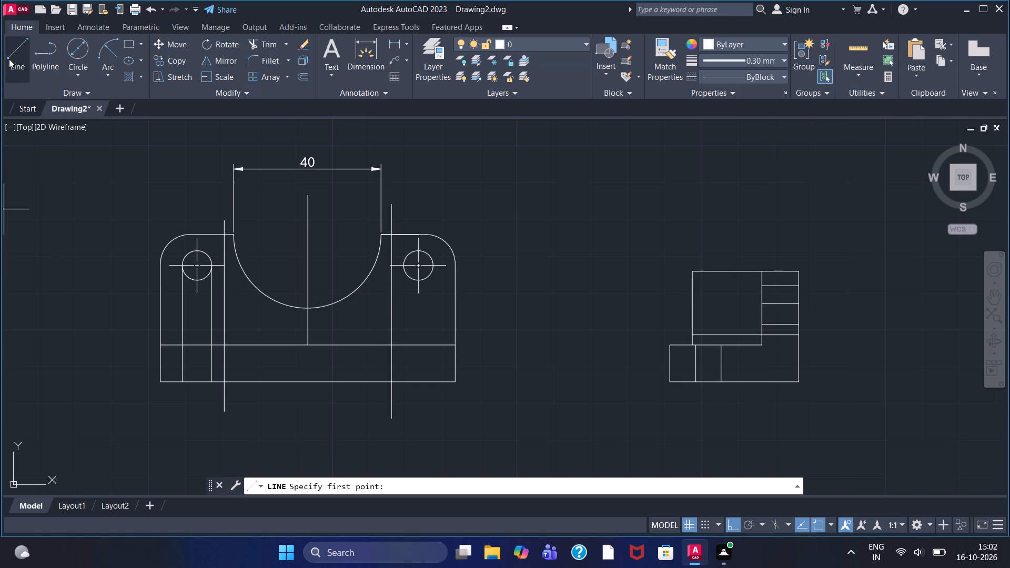
drag(405, 268, 412, 293)
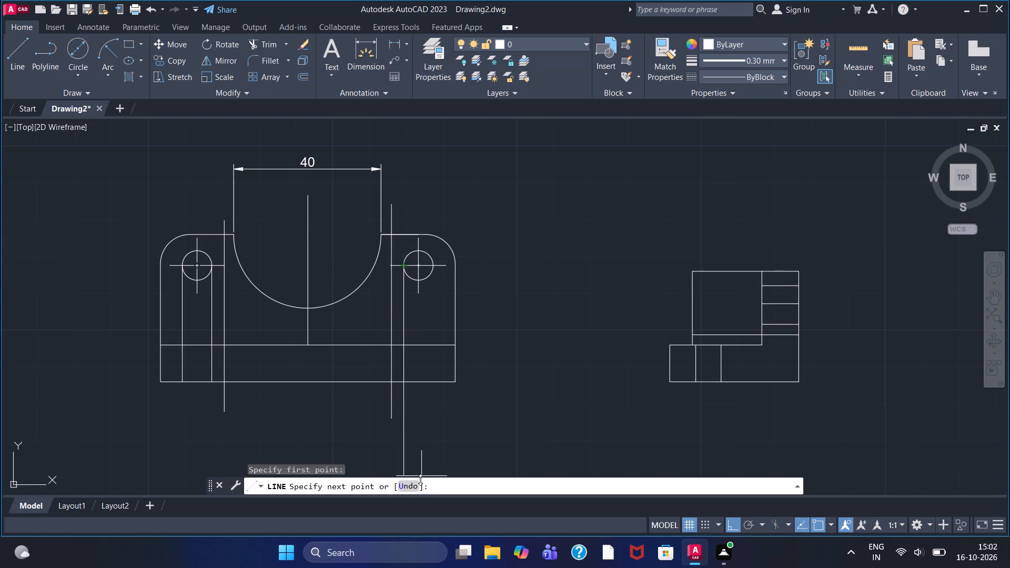
click(422, 418)
key(Escape)
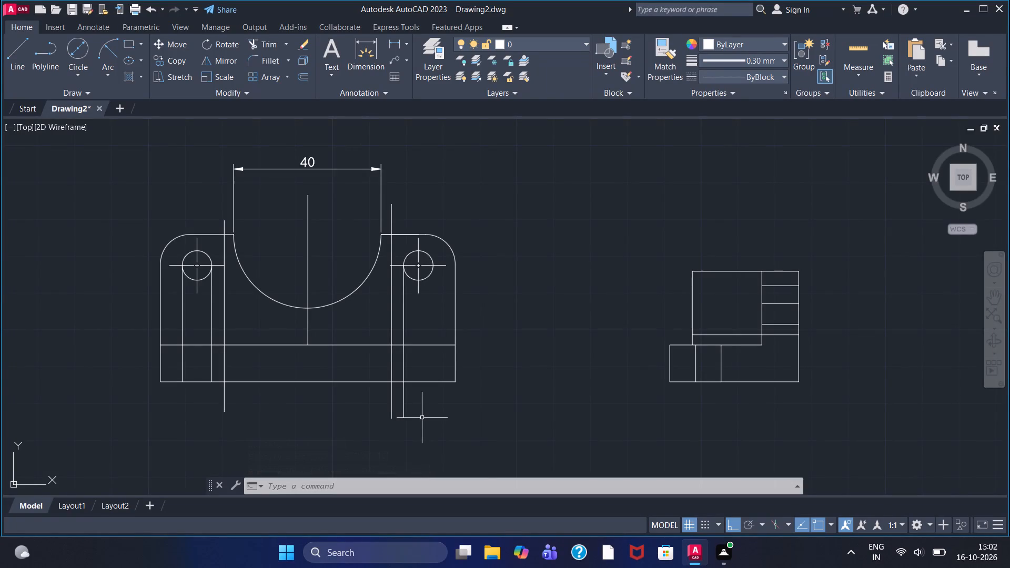
click(19, 69)
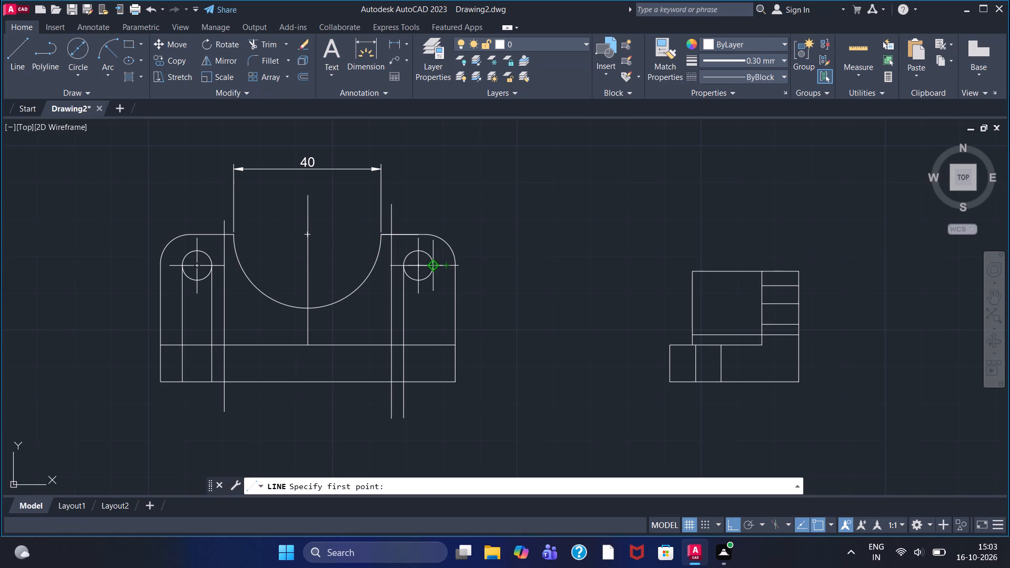
click(436, 268)
click(425, 424)
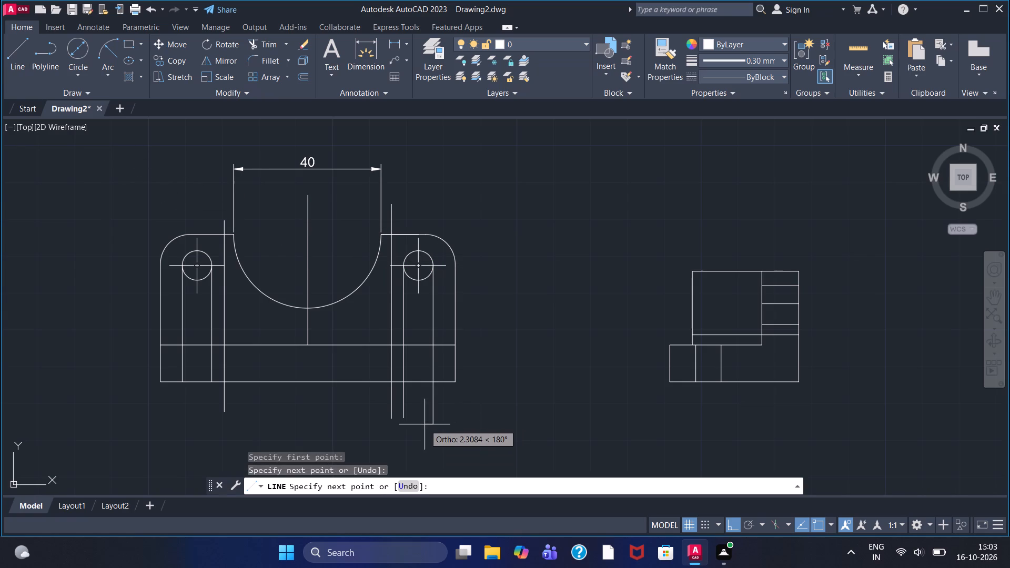
key(Escape)
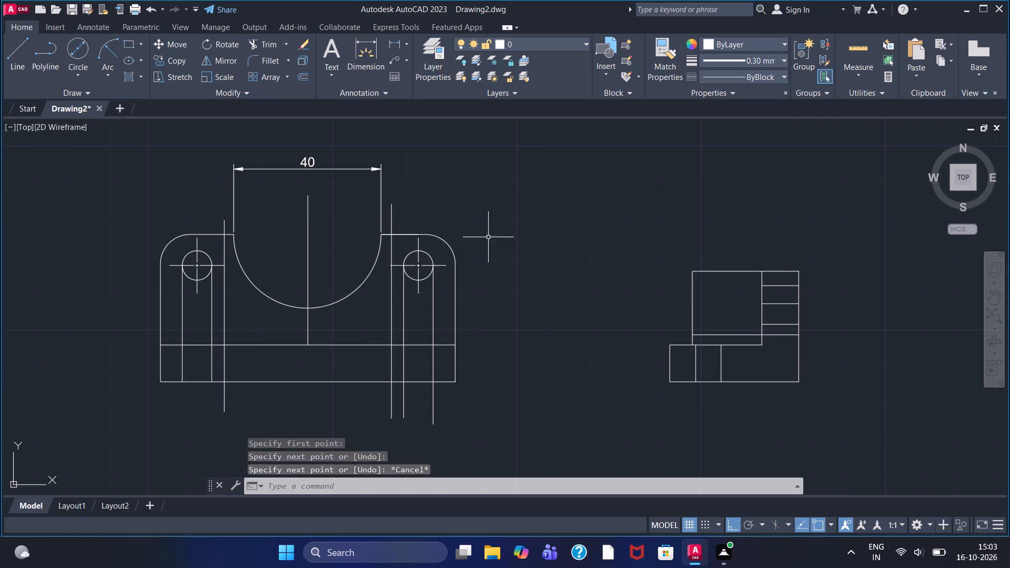
Trim the four remaining vertical lines' overhanging ends below the front view's bottom edge.
click(269, 43)
click(223, 399)
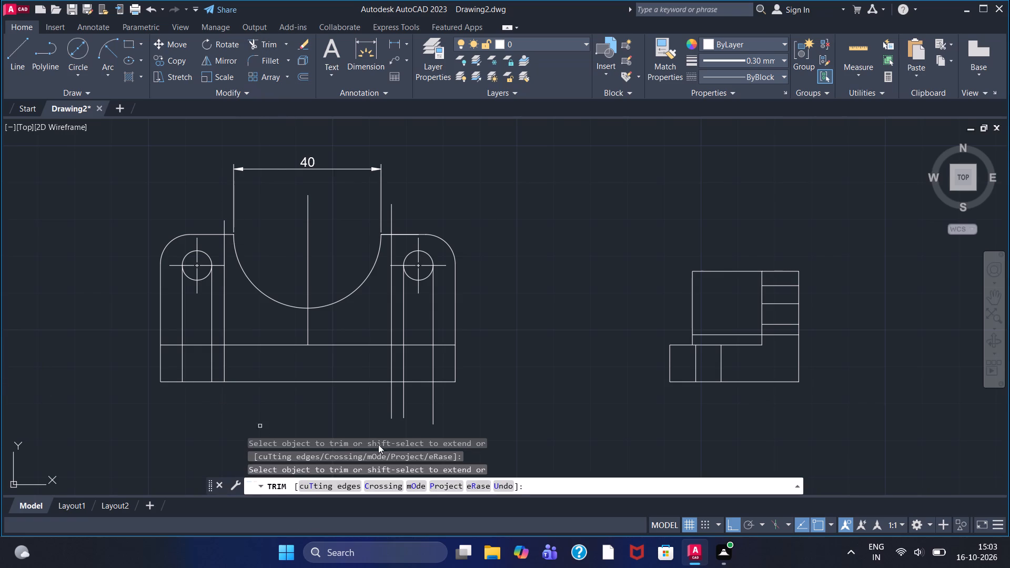
click(433, 402)
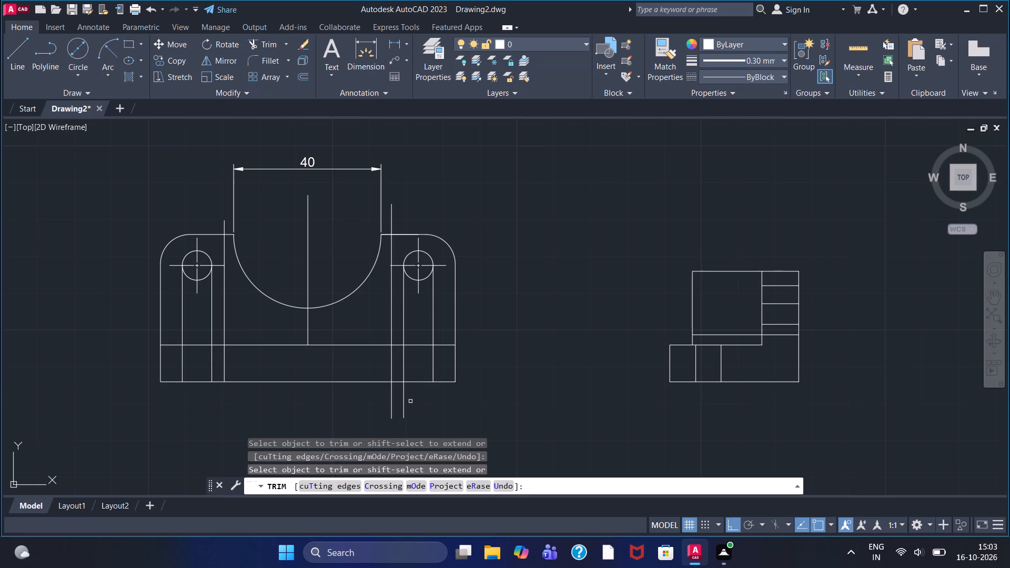
click(404, 405)
click(390, 401)
Hatch the four base strips flanking the hole projection lines in the front view with the ANSI31 pattern.
click(129, 75)
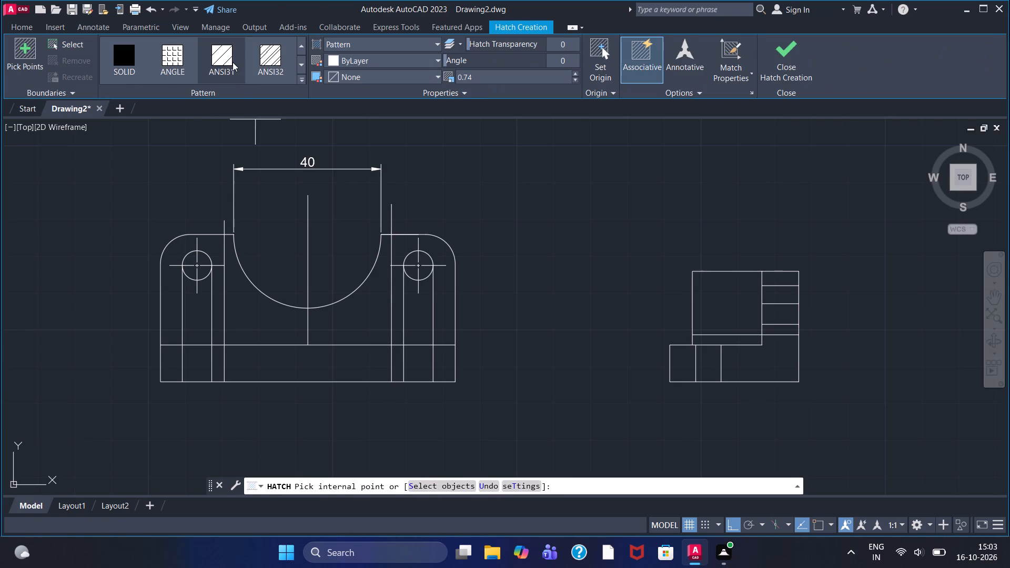
click(232, 62)
click(166, 362)
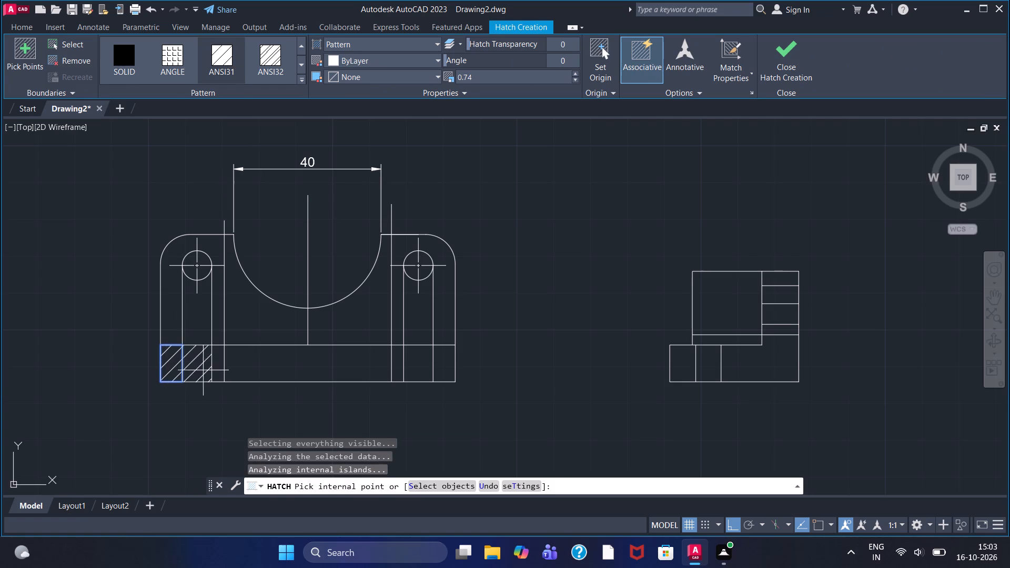
click(217, 363)
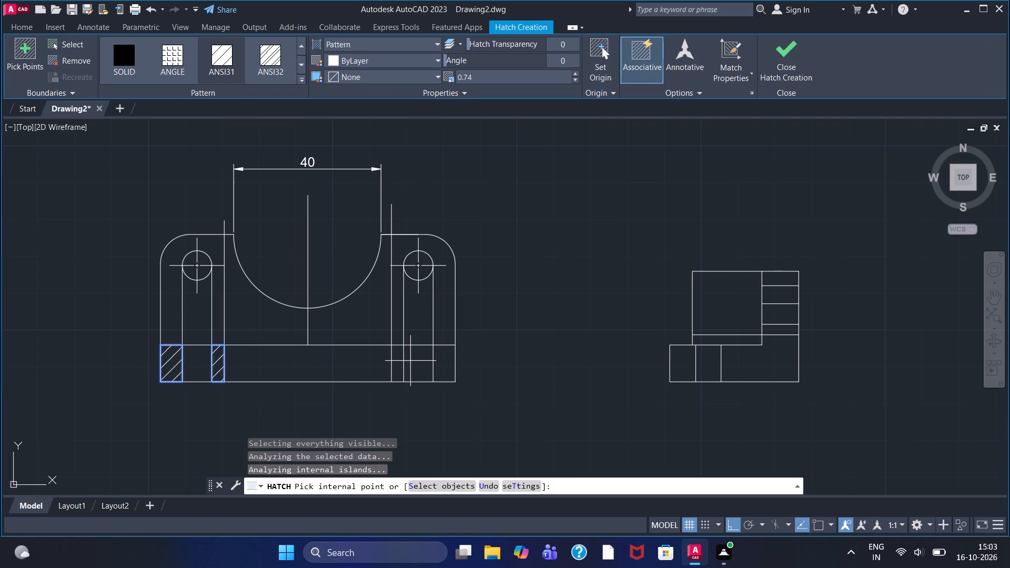
click(397, 357)
click(444, 369)
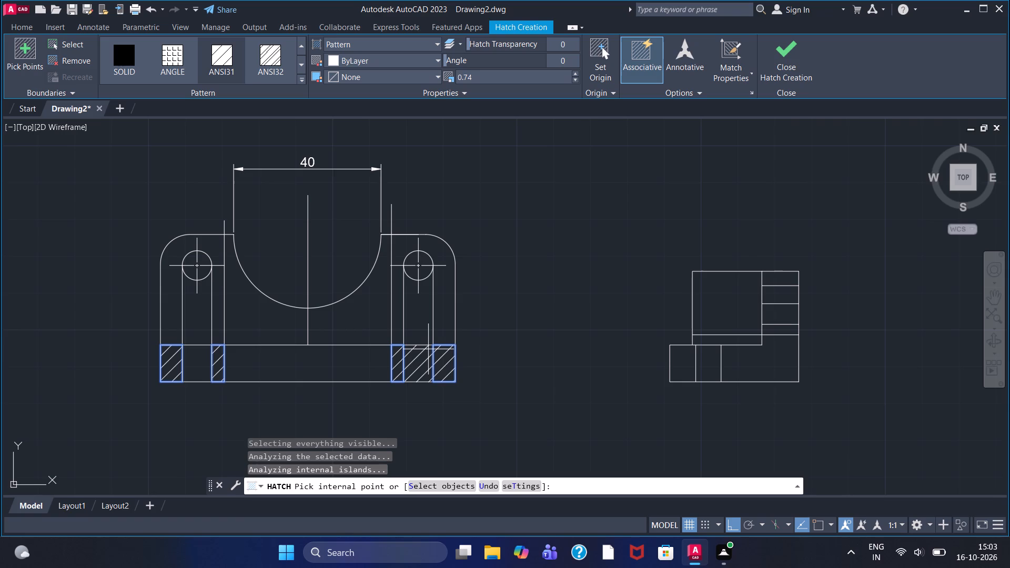
click(790, 49)
Add a radius dimension to the front view's semicircular cutout, placing its text inside the cutout.
scroll(363, 255, up, 2)
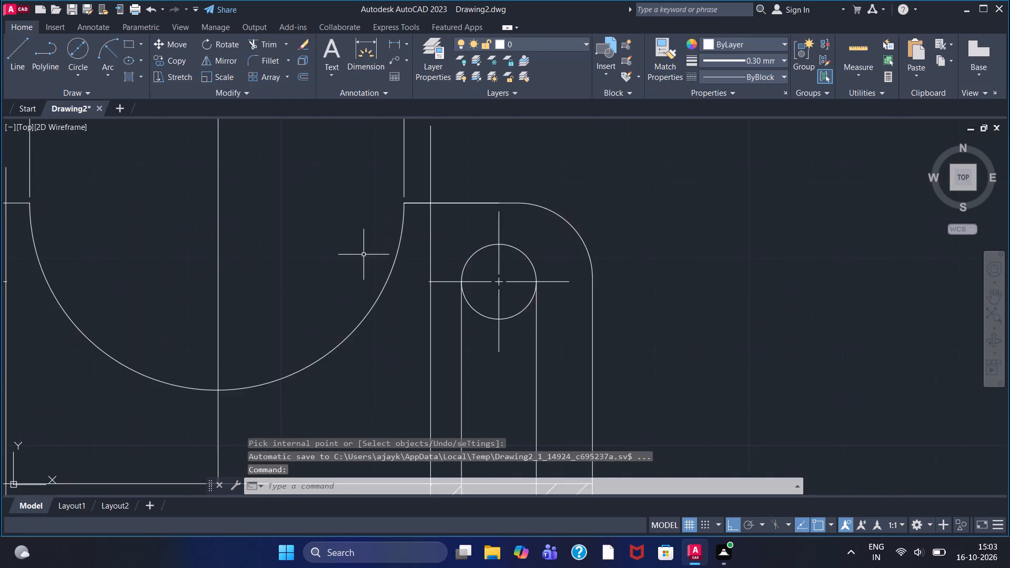
scroll(363, 255, down, 2)
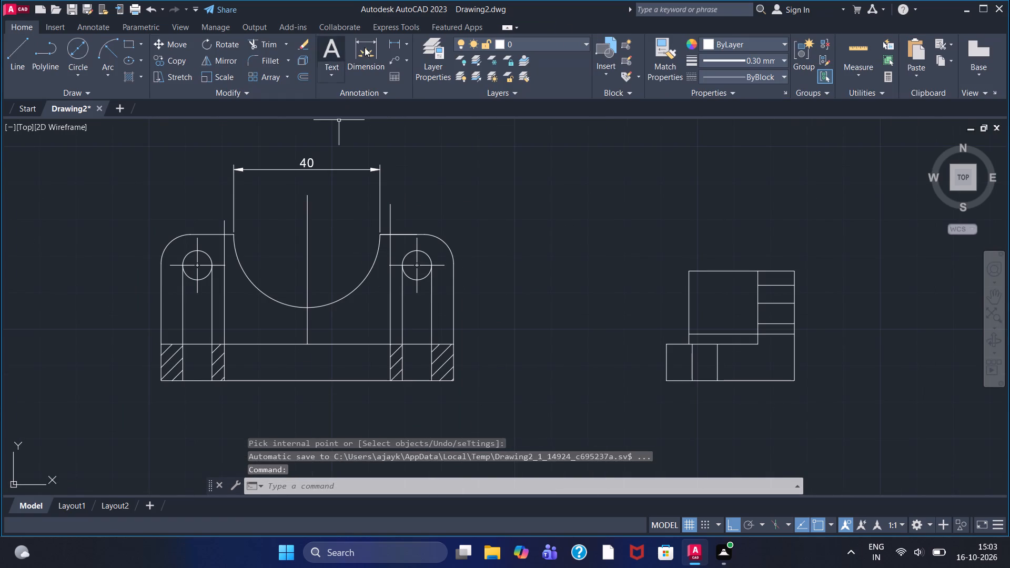
click(405, 38)
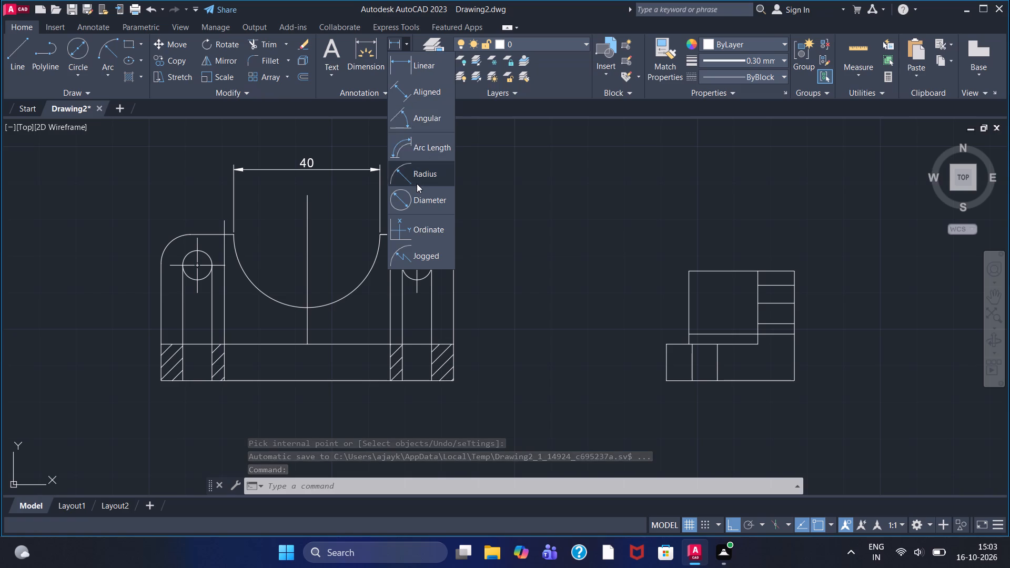
click(417, 179)
click(292, 304)
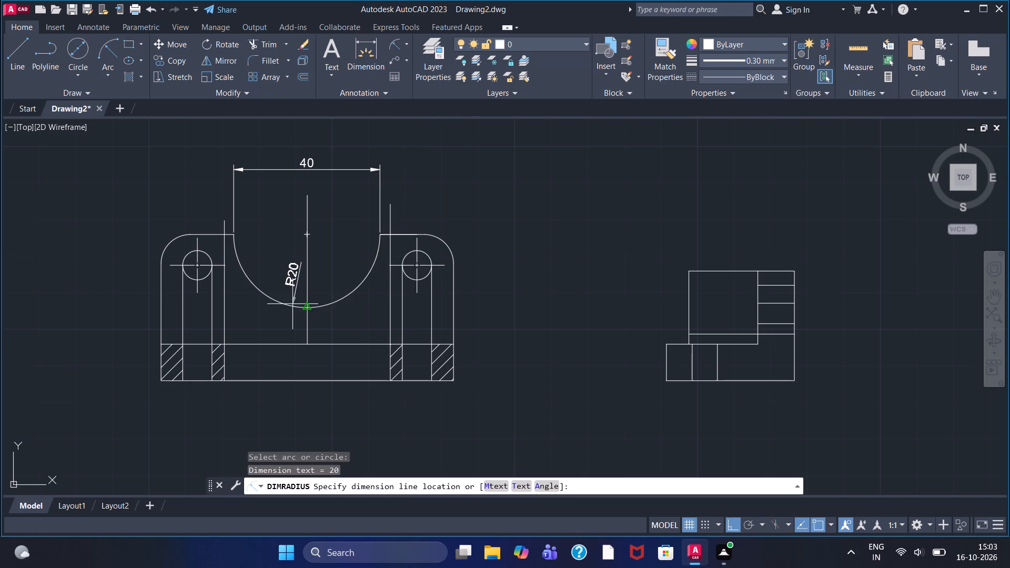
click(282, 258)
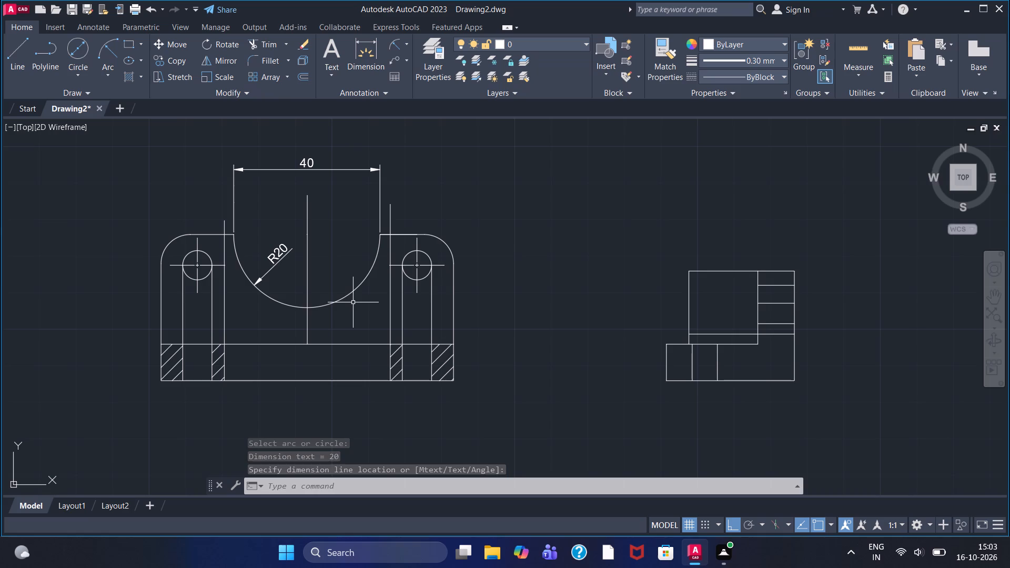
Add diameter dimensions to the front view's right and left holes, placing the text outside the top corners.
double_click(393, 44)
click(409, 40)
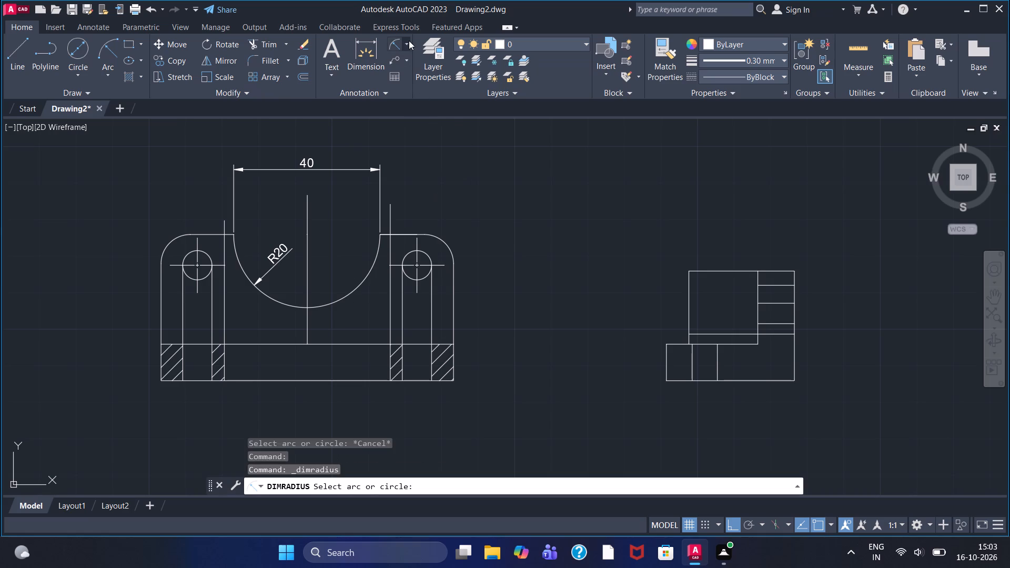
click(429, 191)
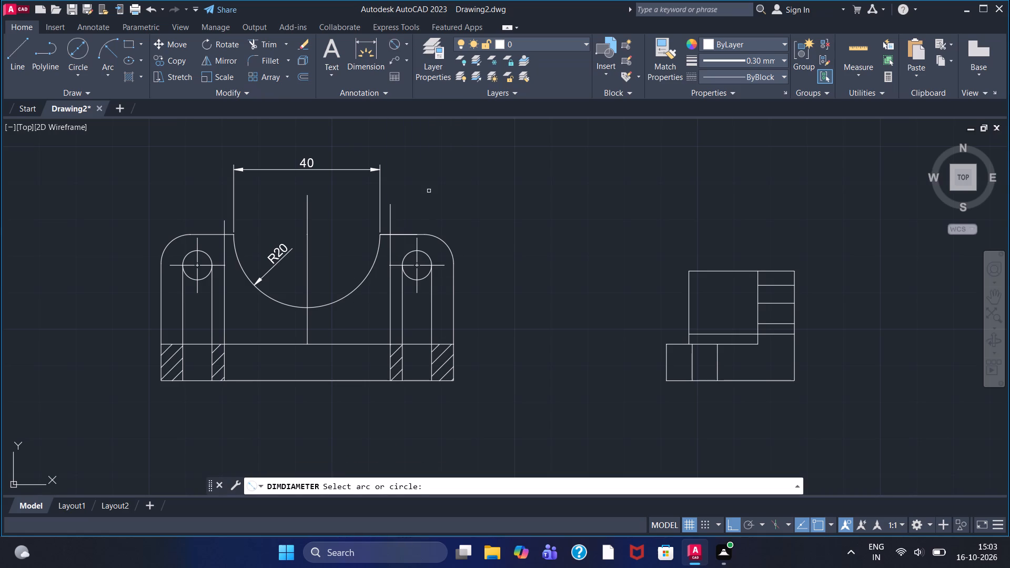
click(429, 255)
click(468, 219)
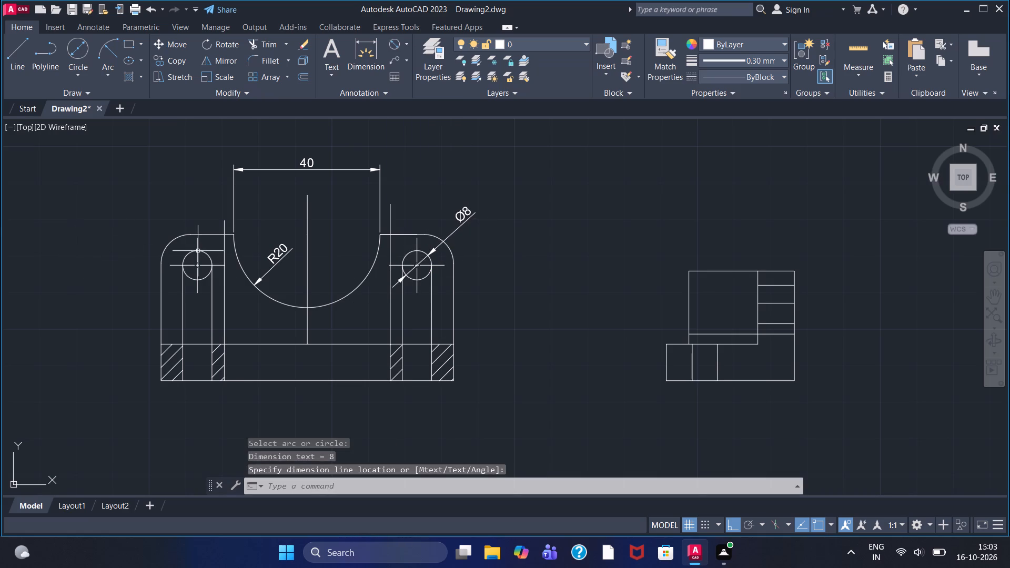
click(395, 36)
click(192, 252)
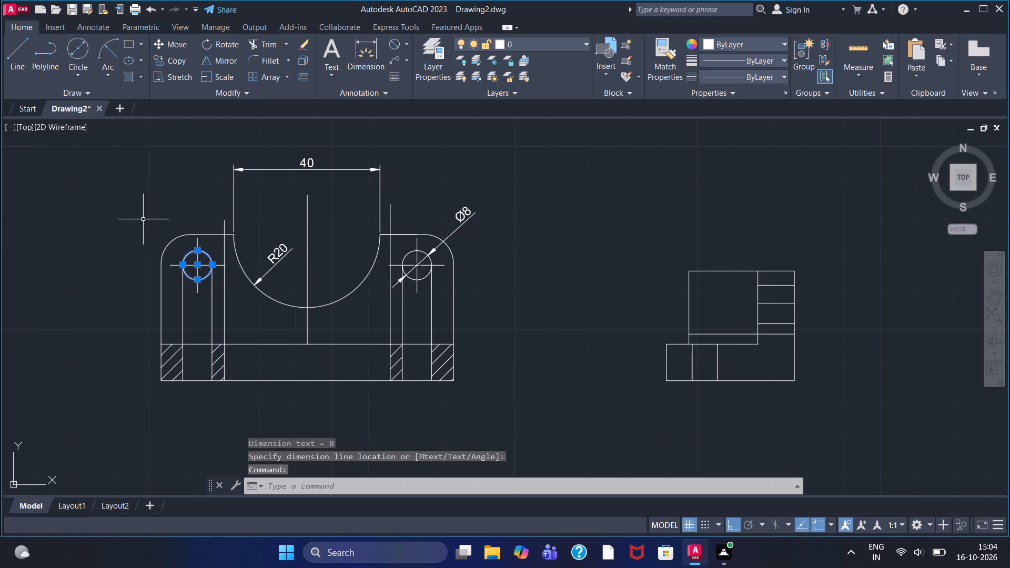
click(126, 188)
click(141, 186)
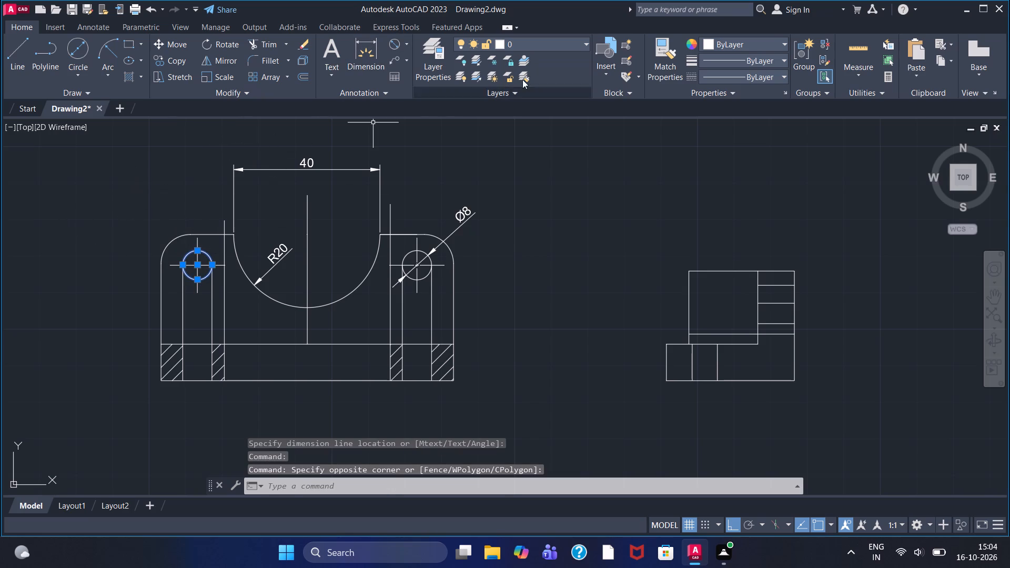
click(408, 42)
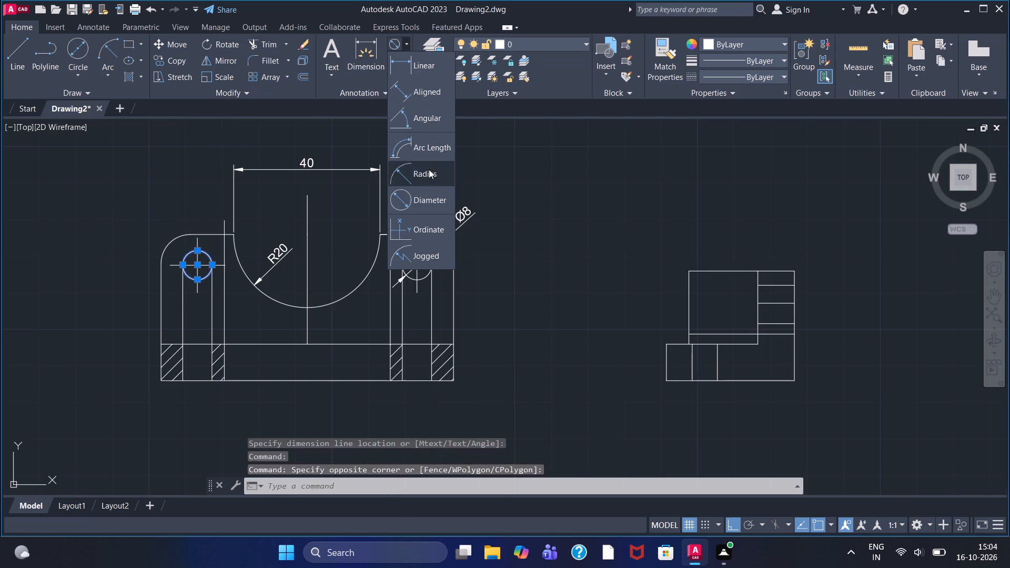
click(429, 191)
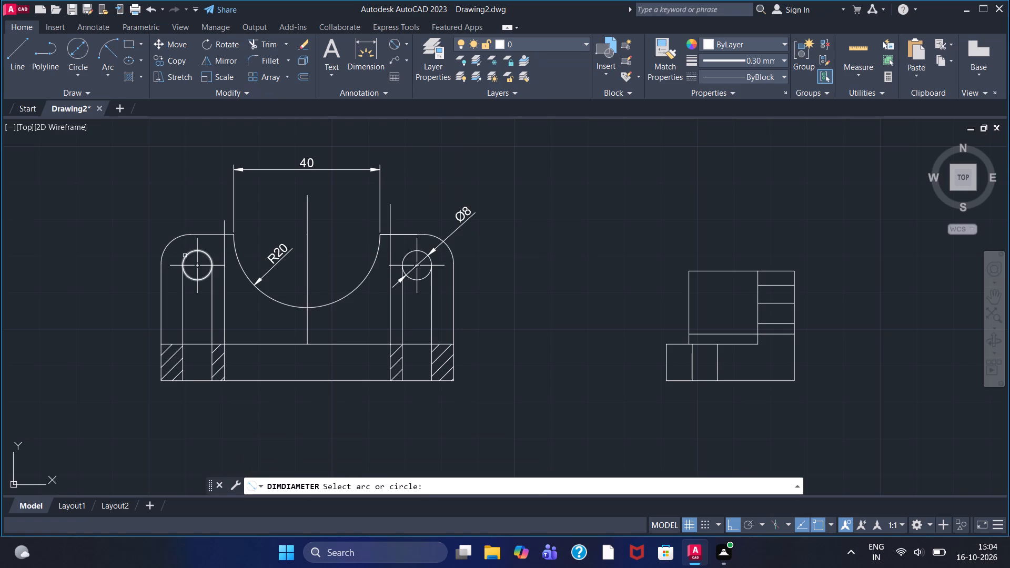
click(185, 256)
click(155, 221)
Add diameter dimensions to the upper view's right and left holes, placing the text outside the outline.
scroll(199, 169, up, 1)
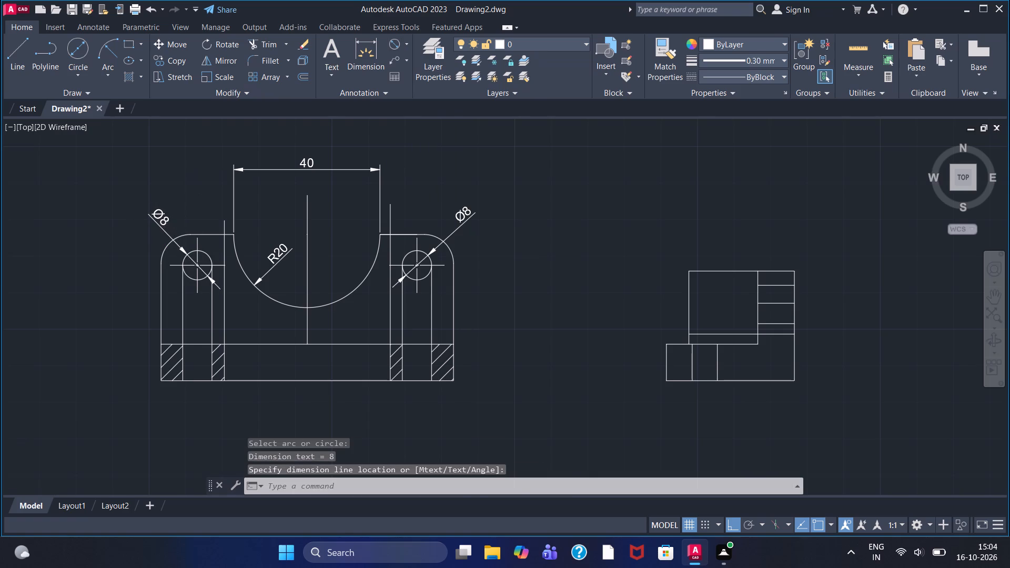
scroll(199, 169, down, 2)
middle_drag(396, 132, 428, 377)
scroll(428, 377, down, 1)
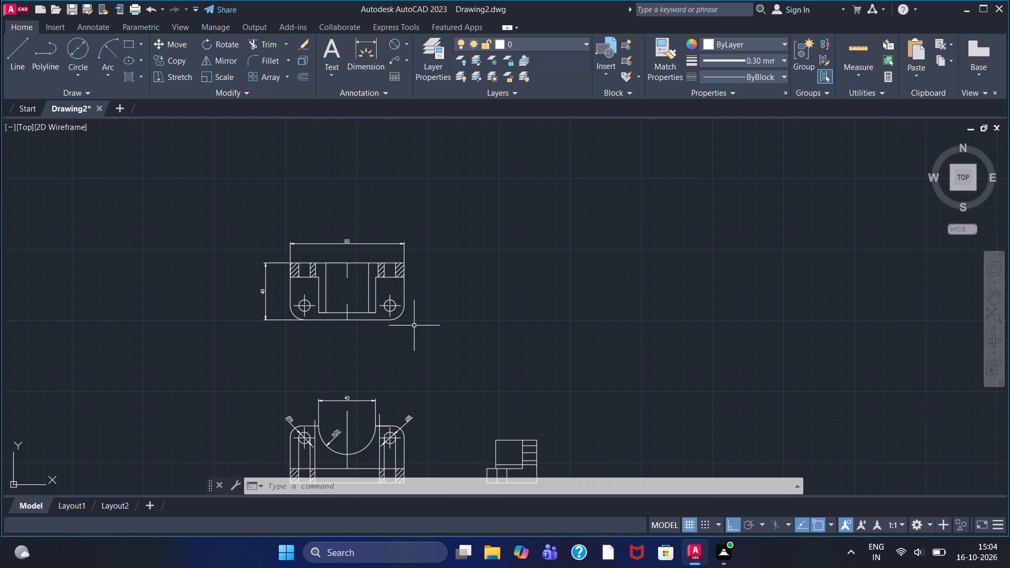
scroll(393, 315, up, 2)
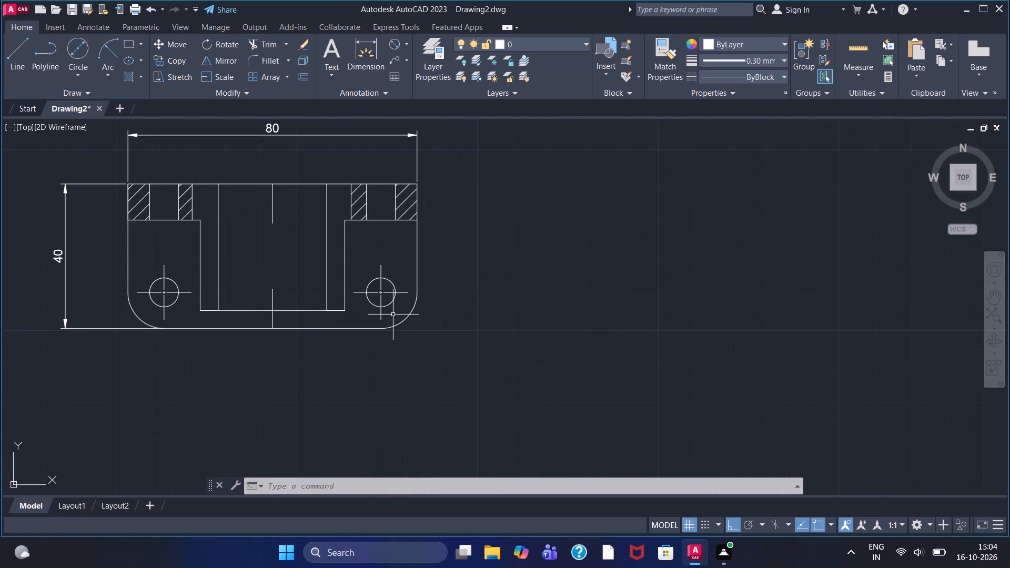
click(391, 50)
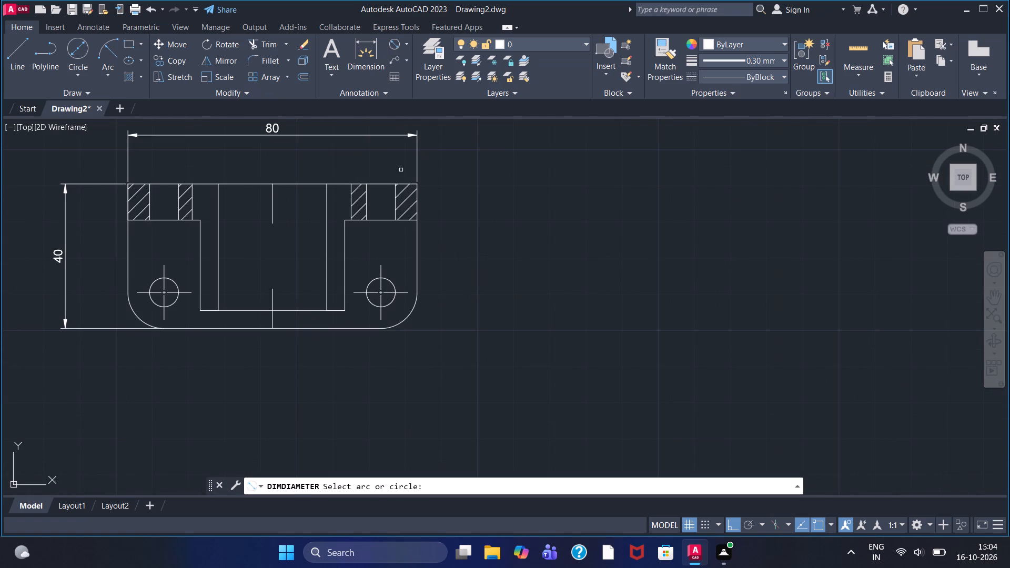
click(389, 306)
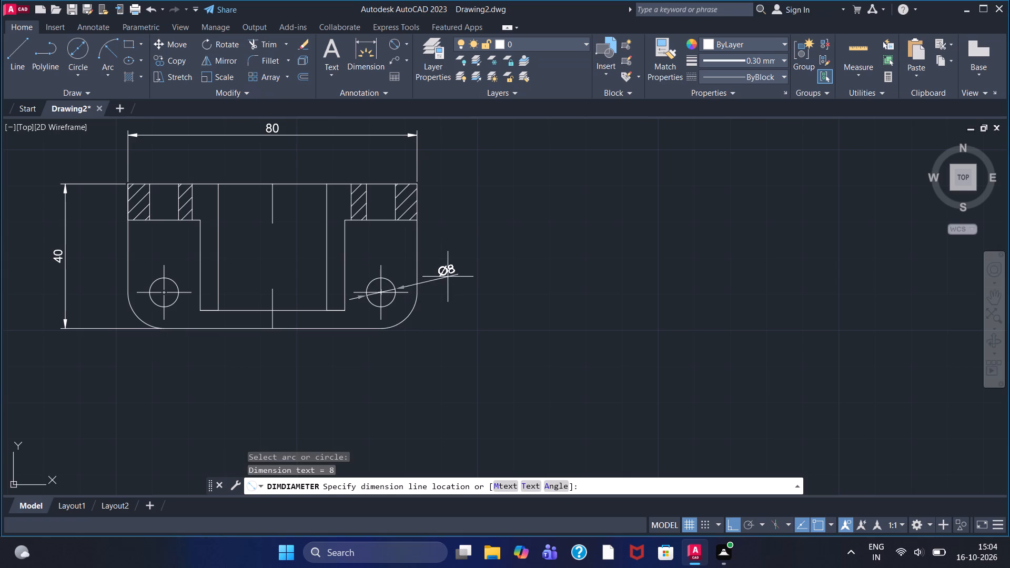
click(459, 264)
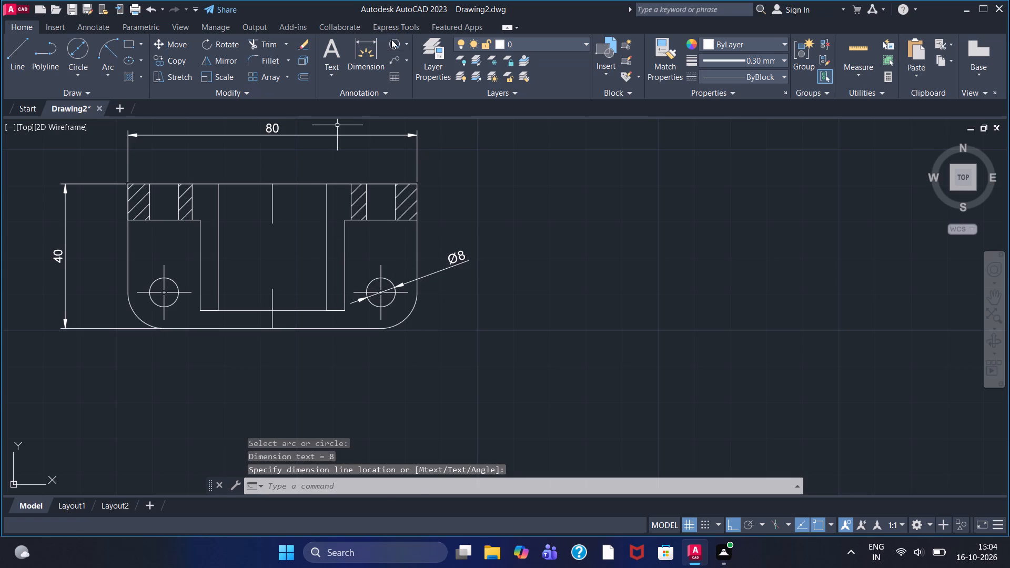
click(391, 39)
click(158, 281)
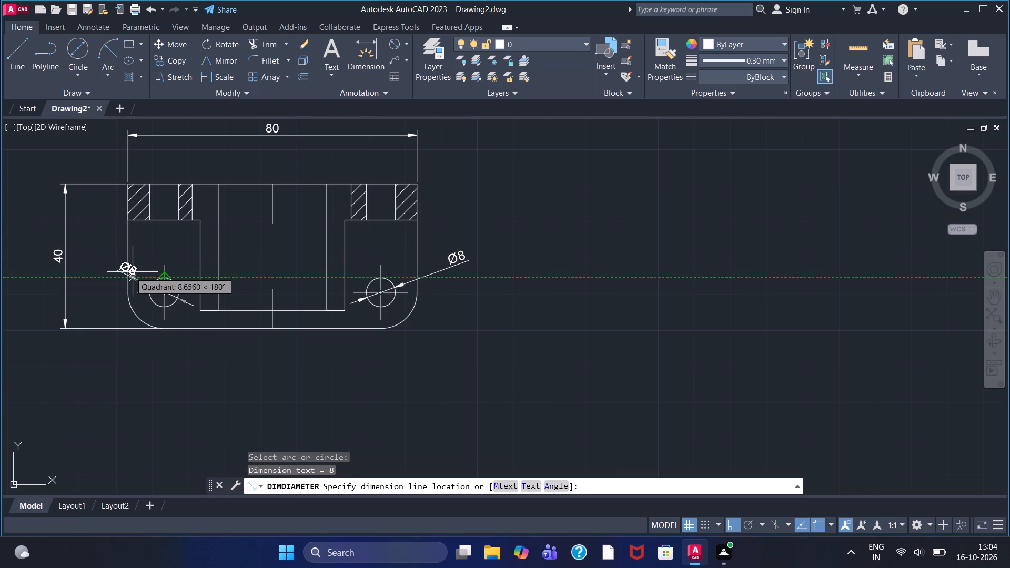
click(104, 288)
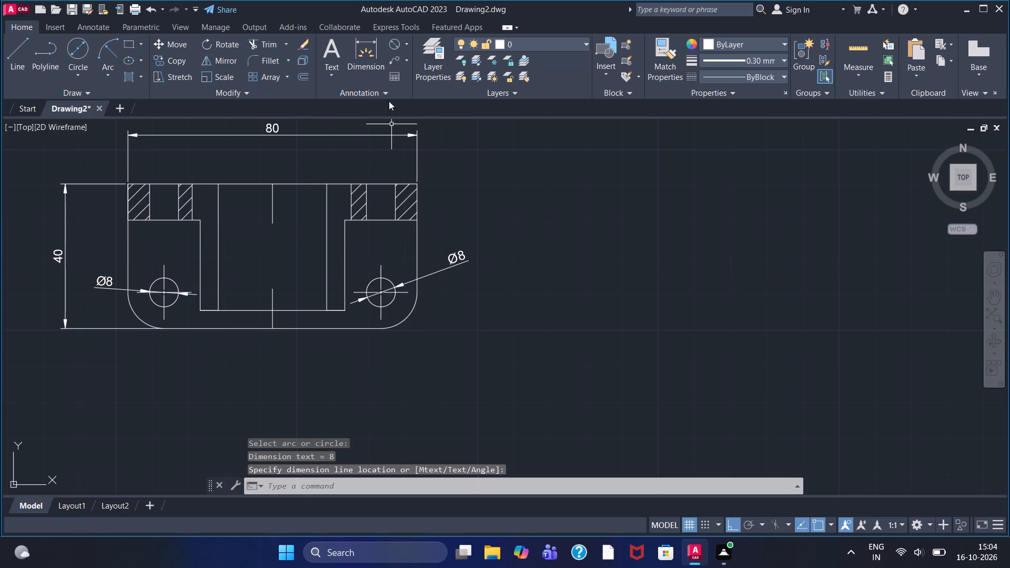
Add radius dimensions to the upper view's two rounded bottom corners, placing the text outside the outline.
double_click(405, 43)
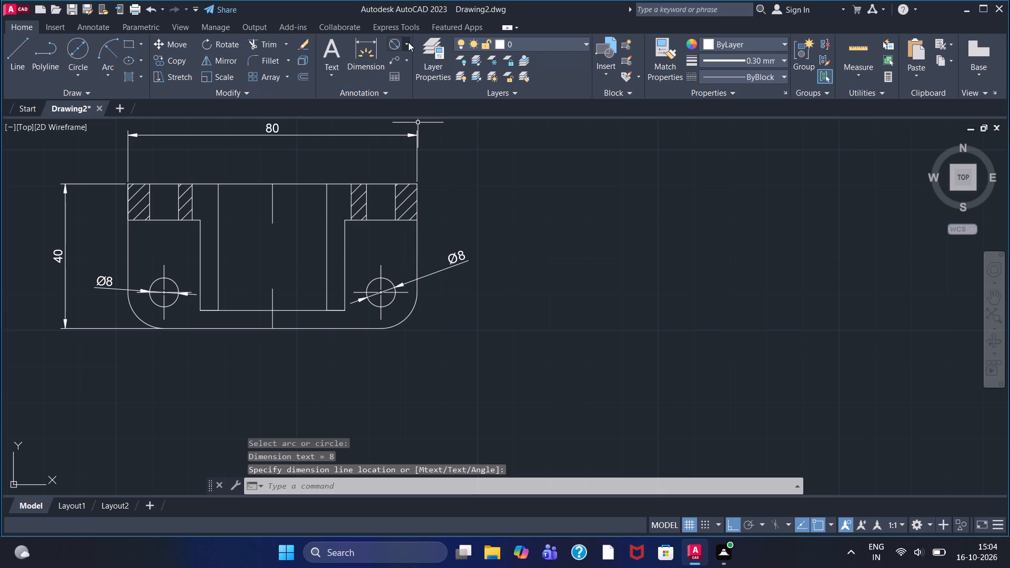
click(408, 42)
click(419, 171)
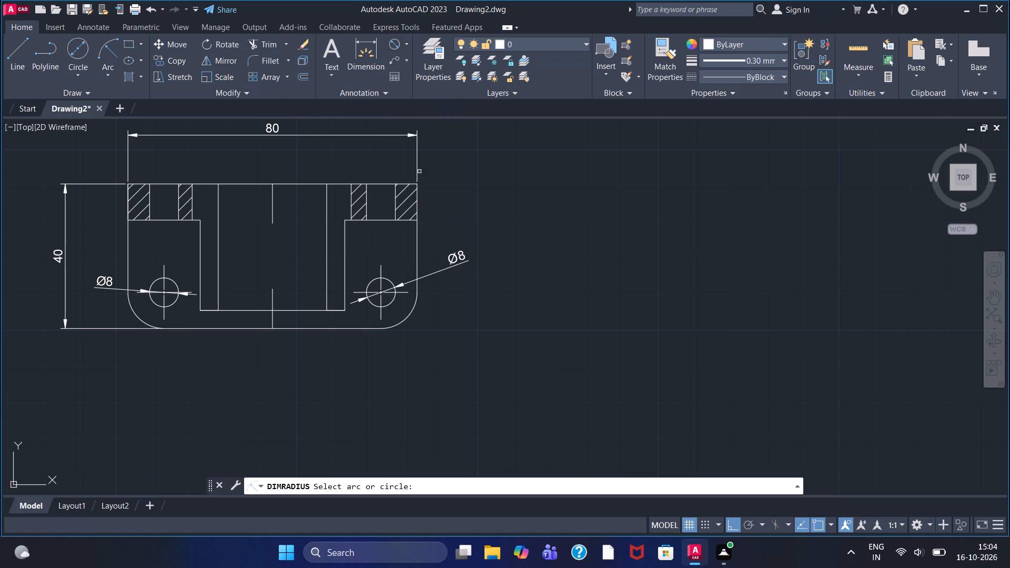
click(408, 315)
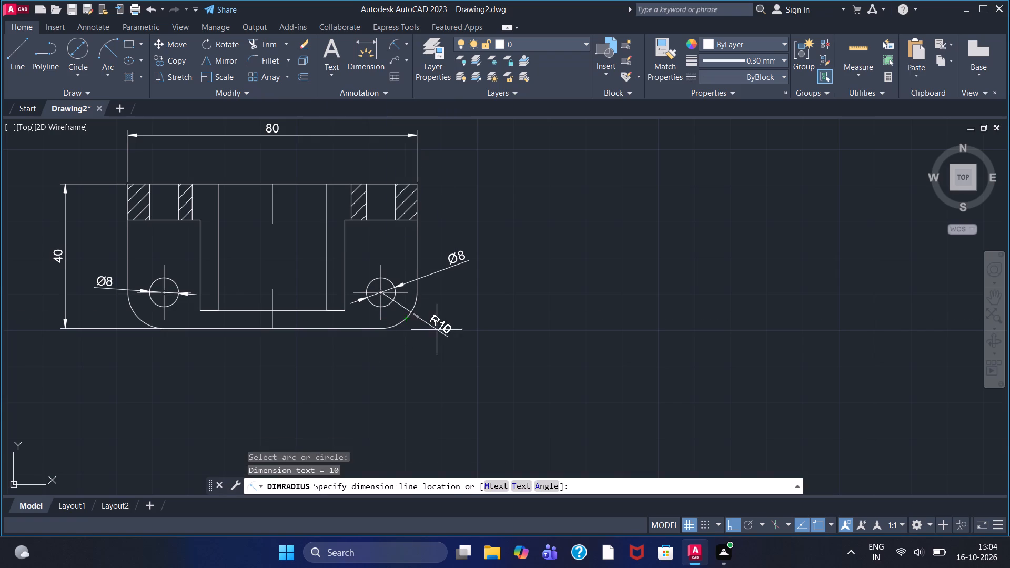
click(445, 337)
click(398, 45)
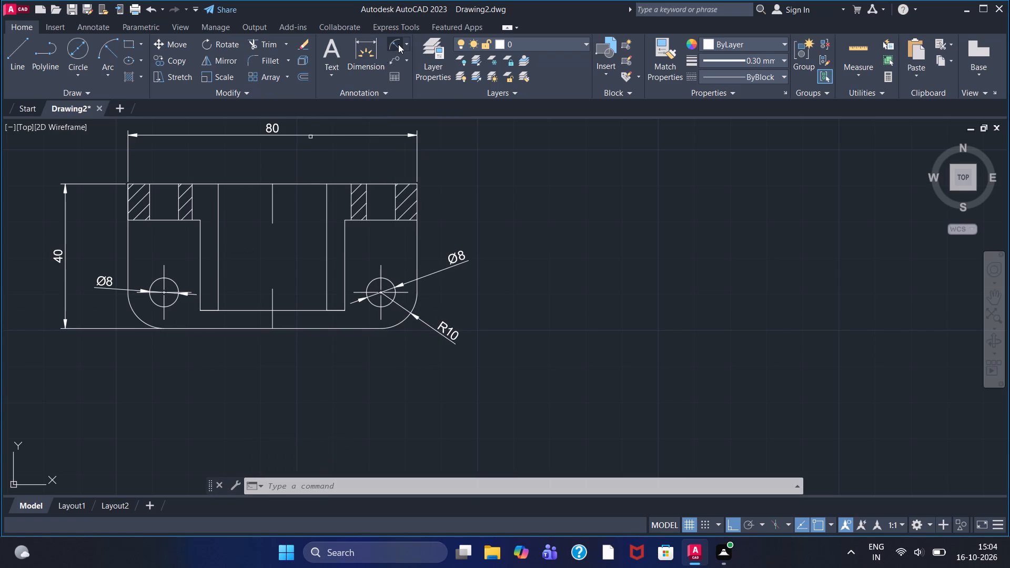
click(142, 318)
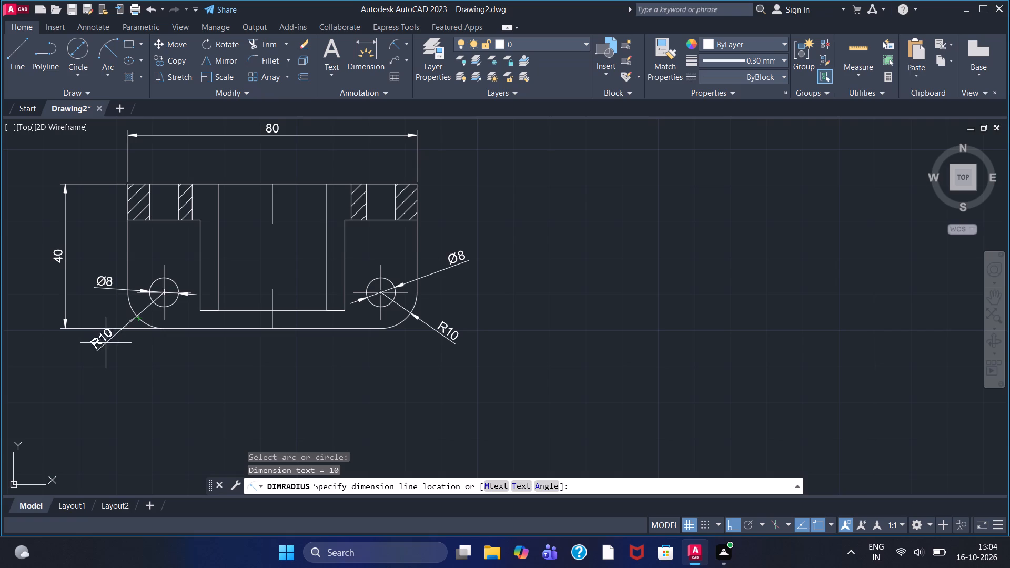
click(100, 353)
Add a radius dimension to the front view's rounded top-right corner, placing the text above the hole's diameter dimension.
scroll(157, 397, up, 2)
scroll(157, 397, down, 2)
middle_drag(281, 396, 294, 359)
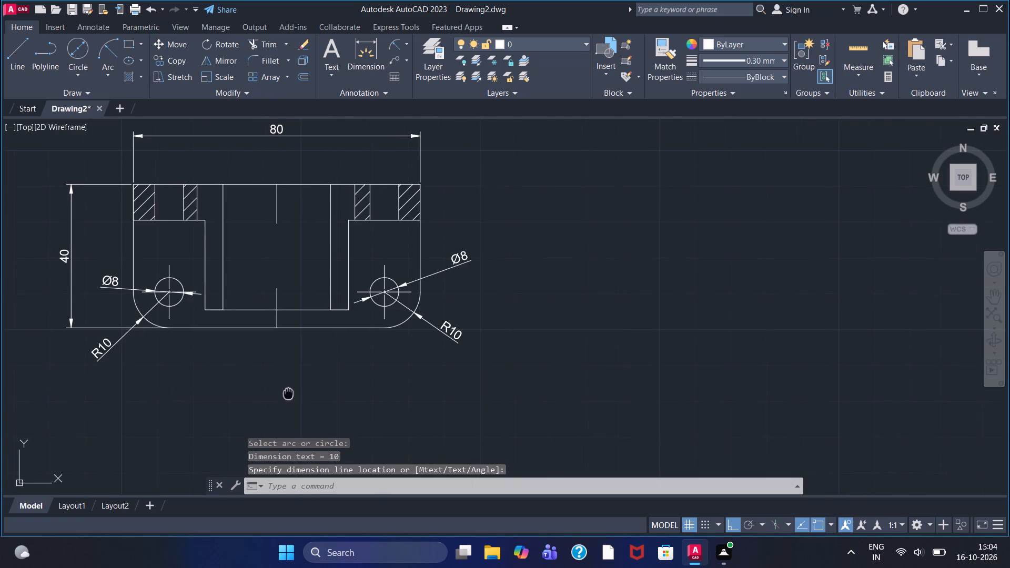
middle_drag(294, 359, 332, 187)
middle_drag(356, 269, 330, 220)
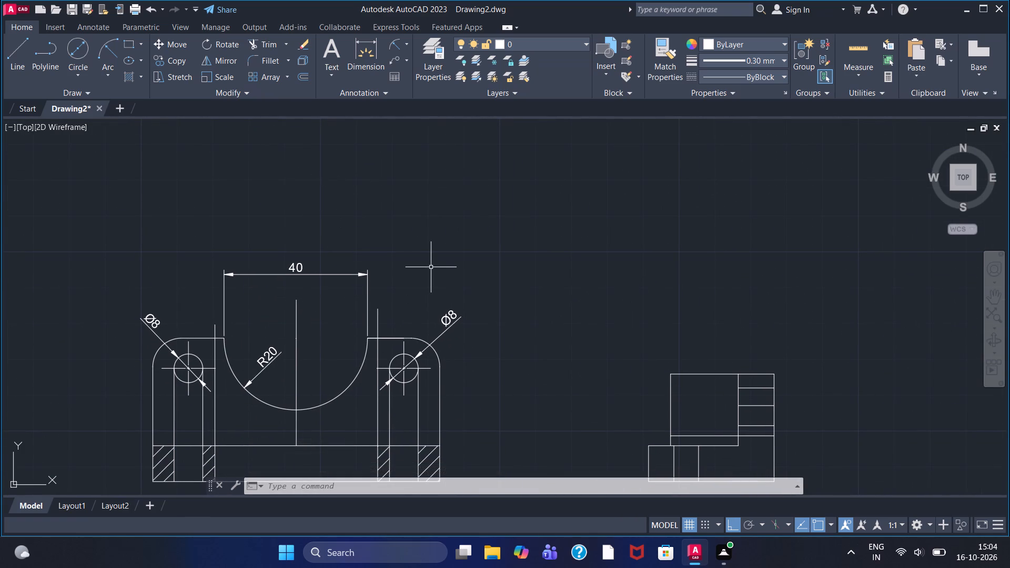
click(399, 46)
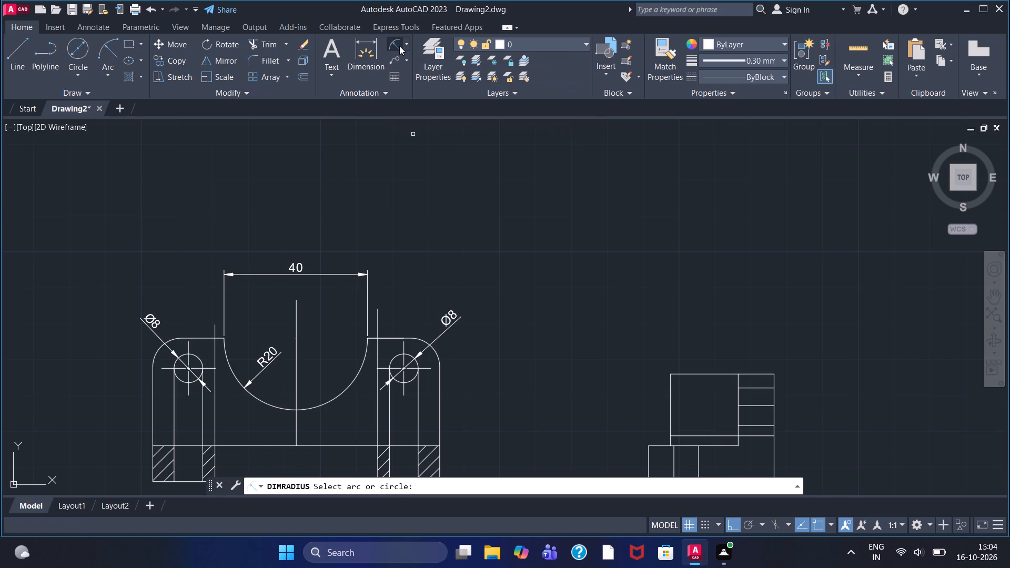
click(422, 338)
click(447, 288)
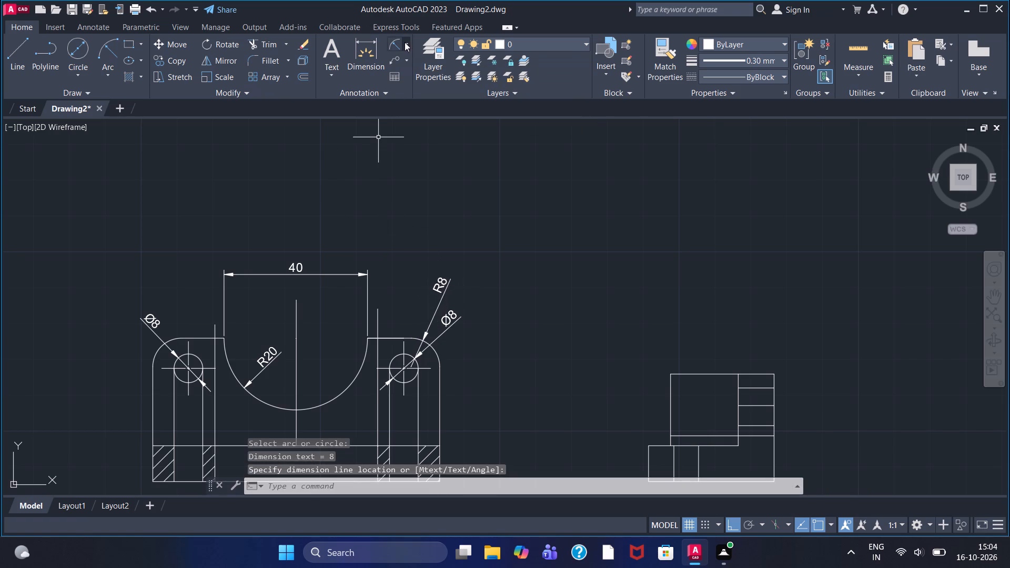
Add a radius dimension to the front view's rounded top-left corner, placing the text outside the outline beside the hole's diameter dimension.
click(394, 40)
click(154, 356)
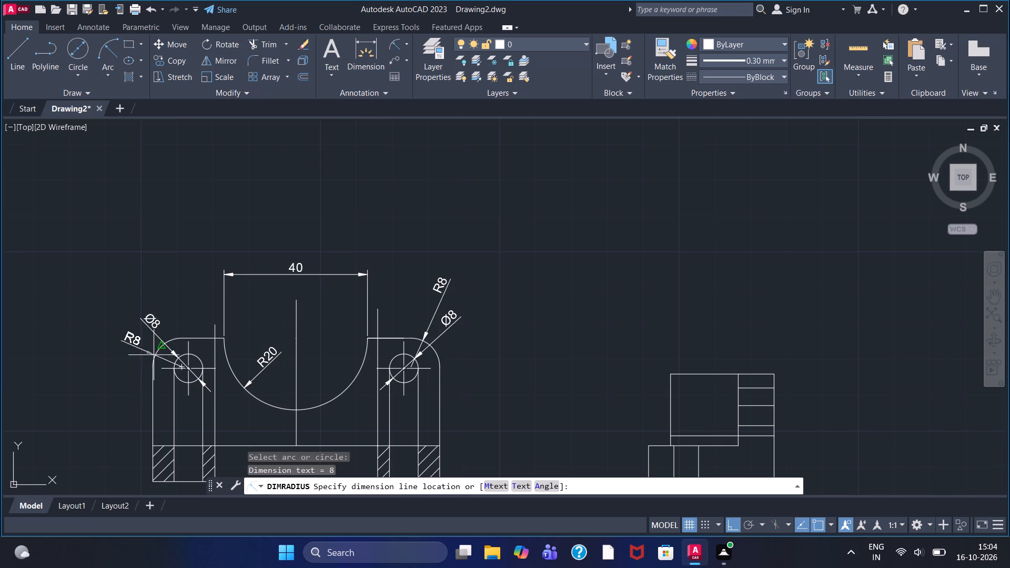
click(124, 336)
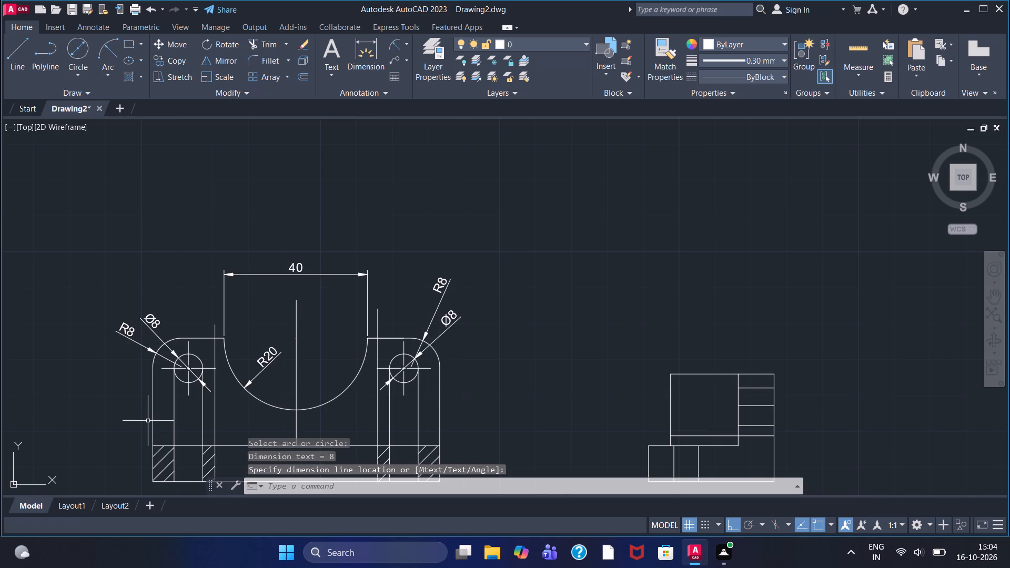
Add a vertical linear dimension to the front view's hatched base height, placing it outside the right edge.
click(408, 39)
click(406, 71)
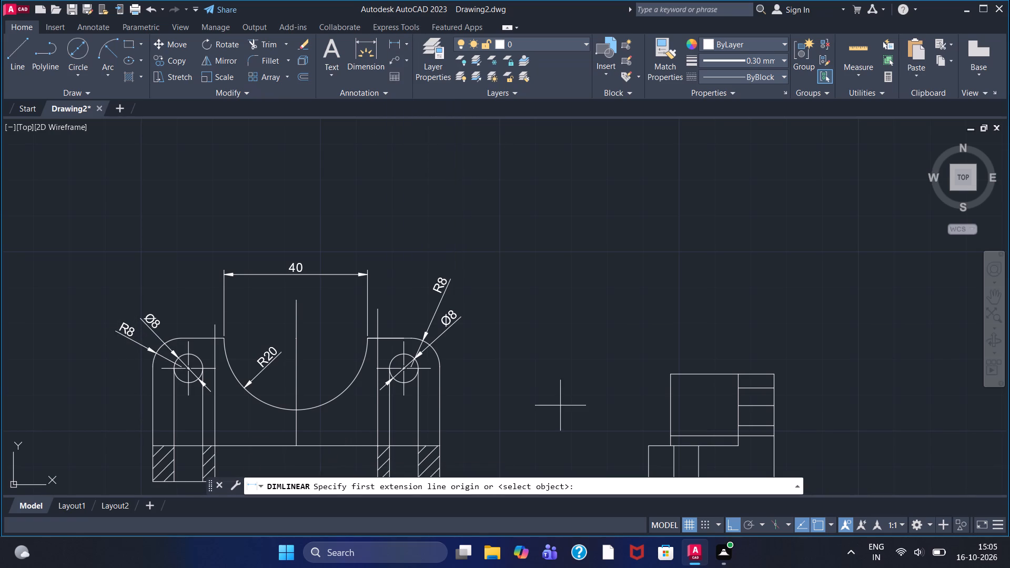
scroll(481, 354, down, 1)
middle_drag(482, 353, 481, 245)
scroll(476, 310, up, 2)
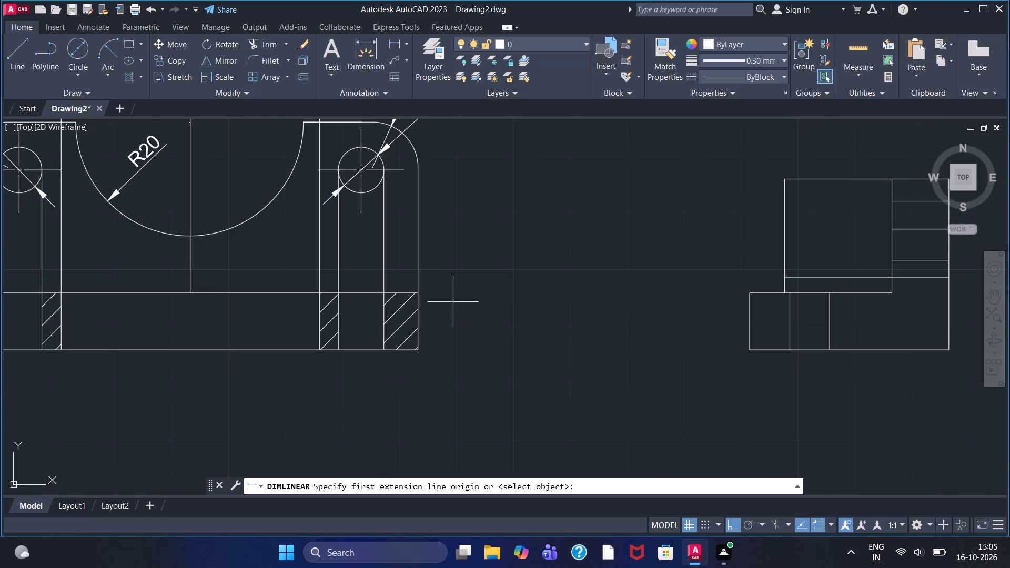
click(418, 293)
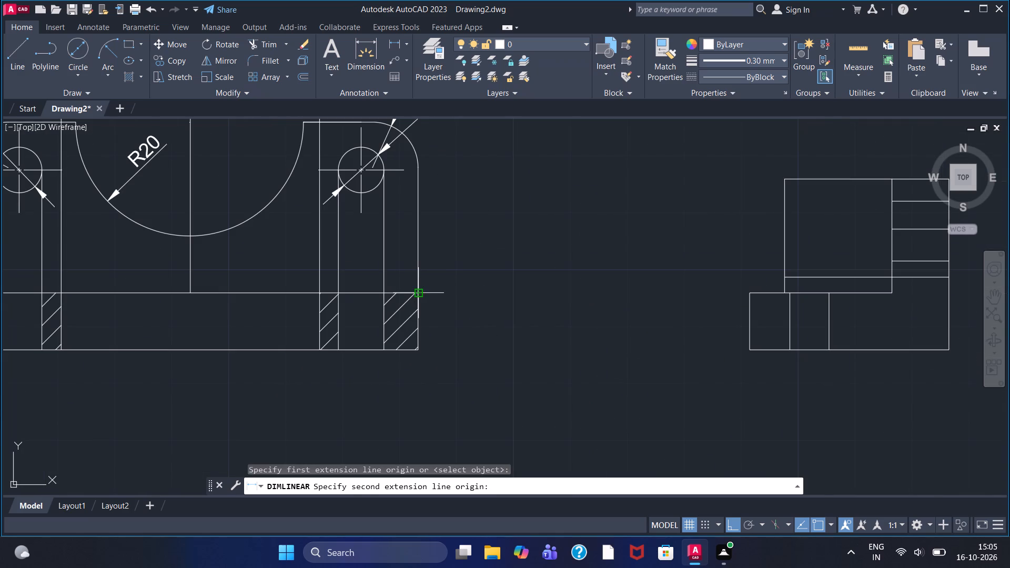
click(417, 343)
click(468, 321)
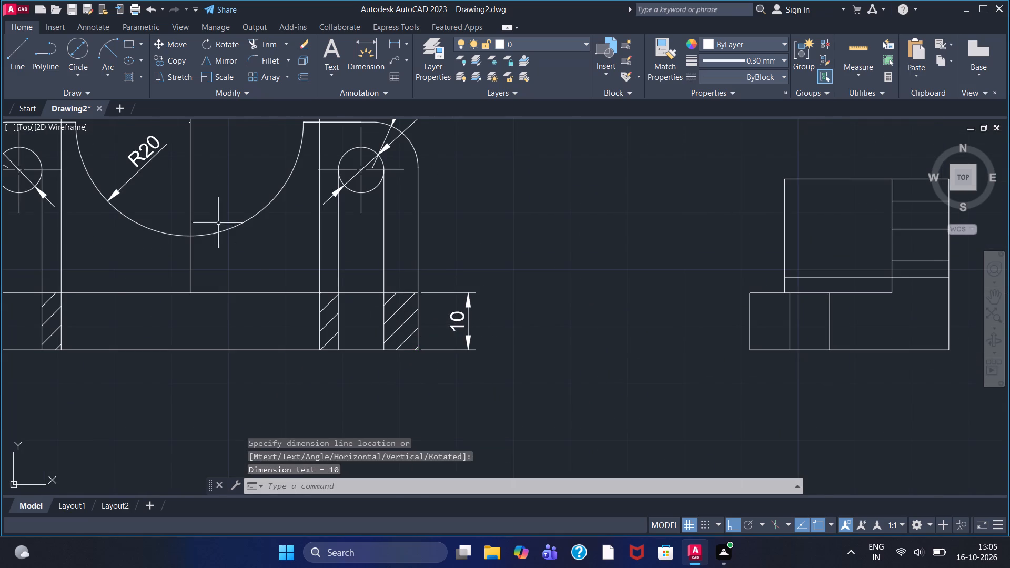
Add a vertical linear dimension for the front view's overall height, placing it outside the left edge.
scroll(209, 220, down, 2)
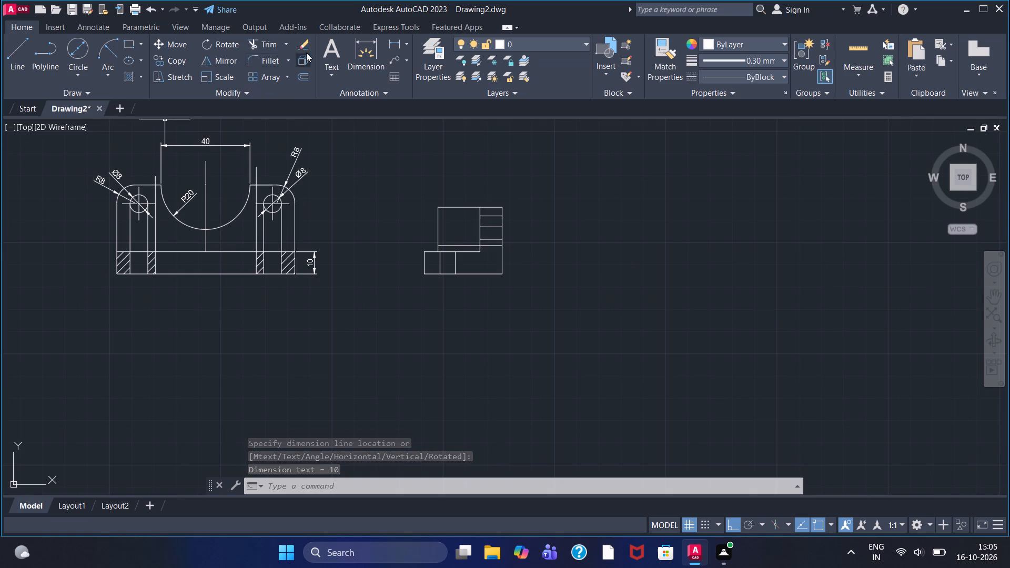
click(390, 44)
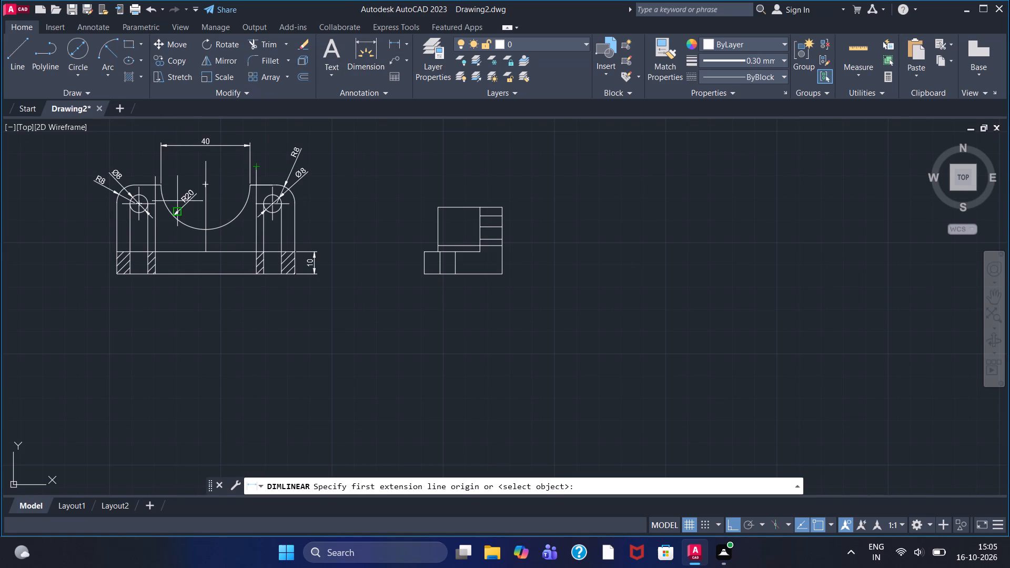
click(134, 188)
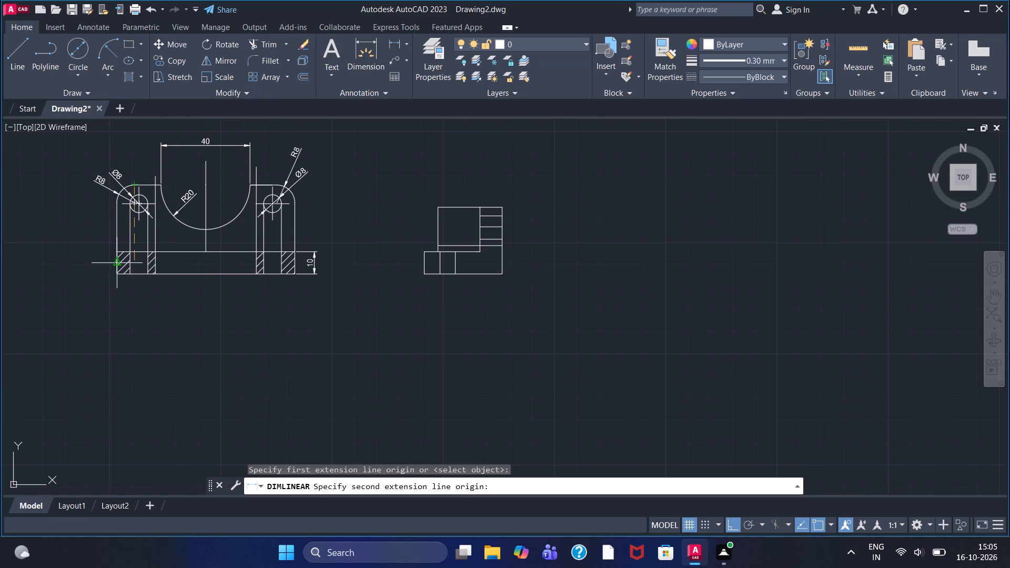
click(118, 277)
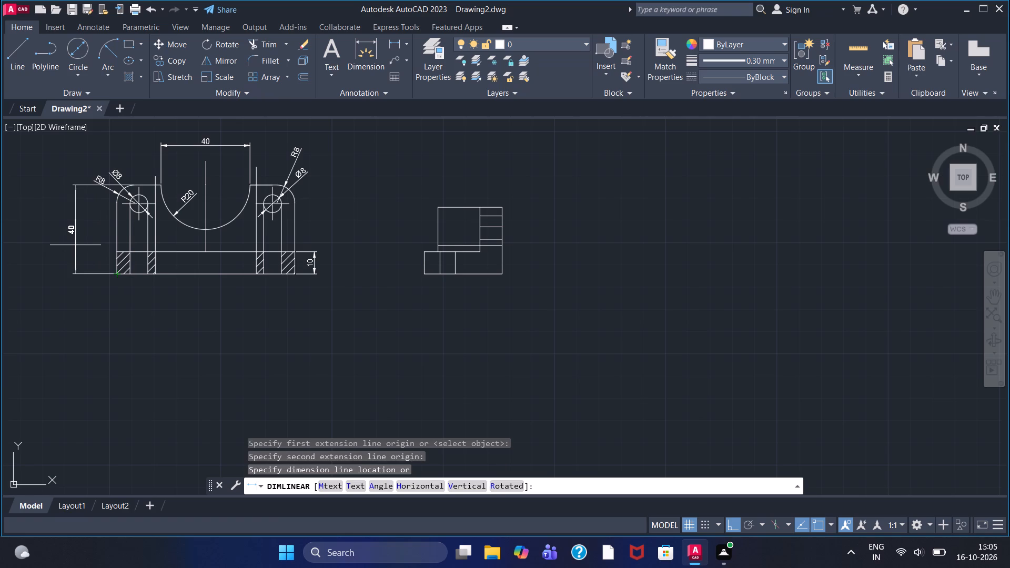
click(75, 245)
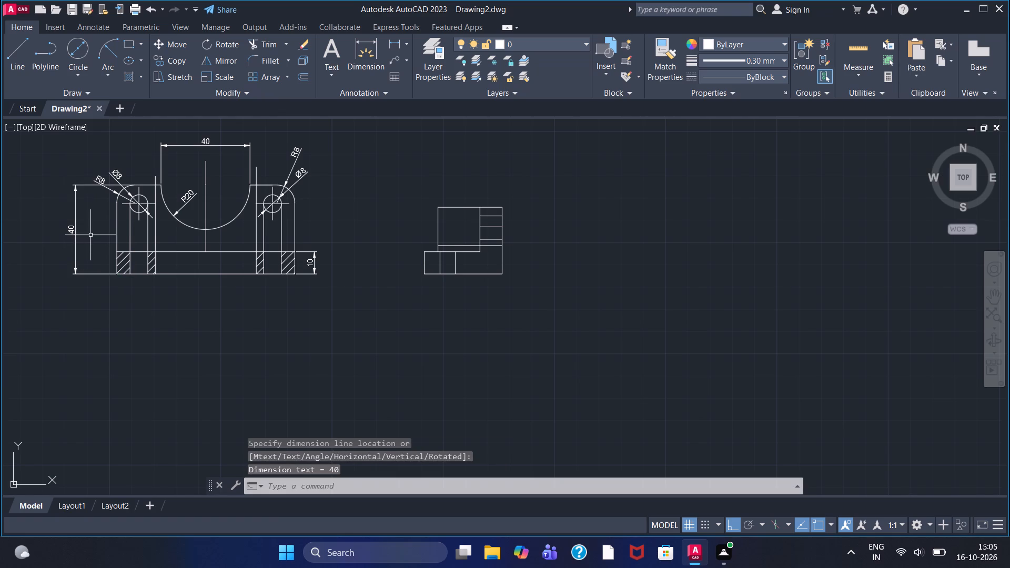
Add a horizontal linear dimension across the full top edge of the side view, placing it above the outline.
scroll(113, 209, up, 1)
scroll(113, 209, down, 2)
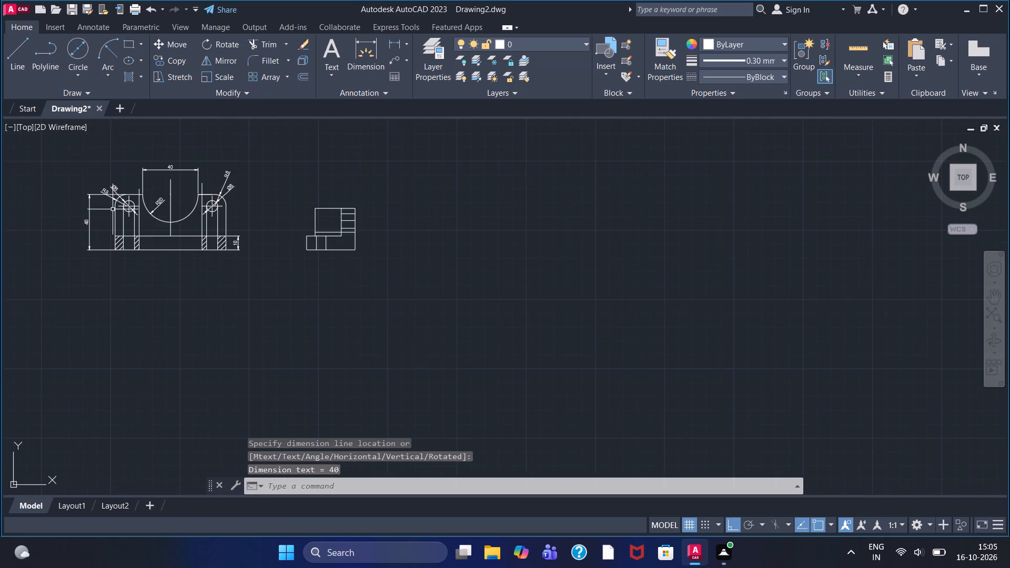
scroll(113, 209, down, 2)
scroll(113, 209, up, 3)
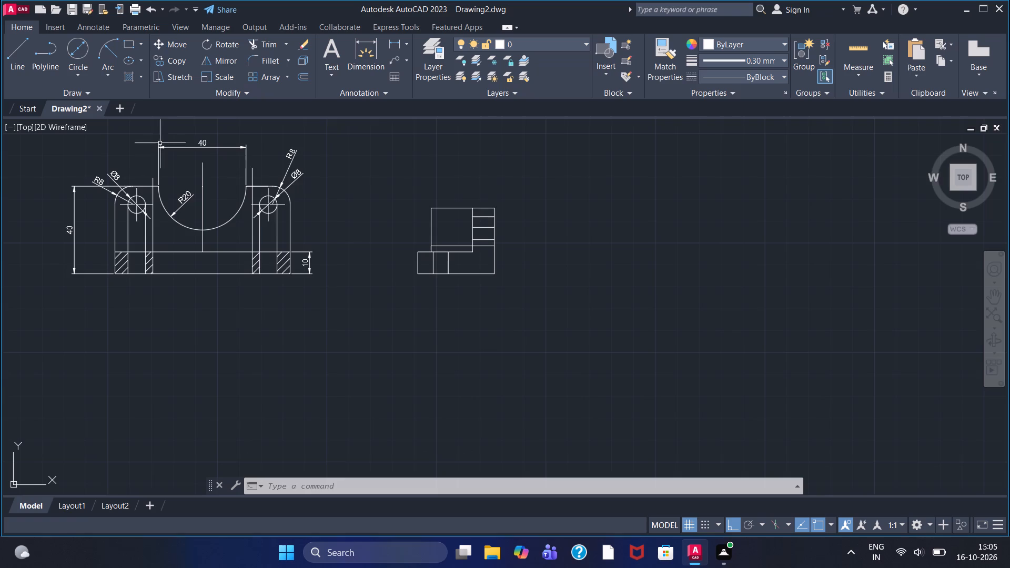
scroll(172, 141, up, 1)
scroll(175, 151, down, 1)
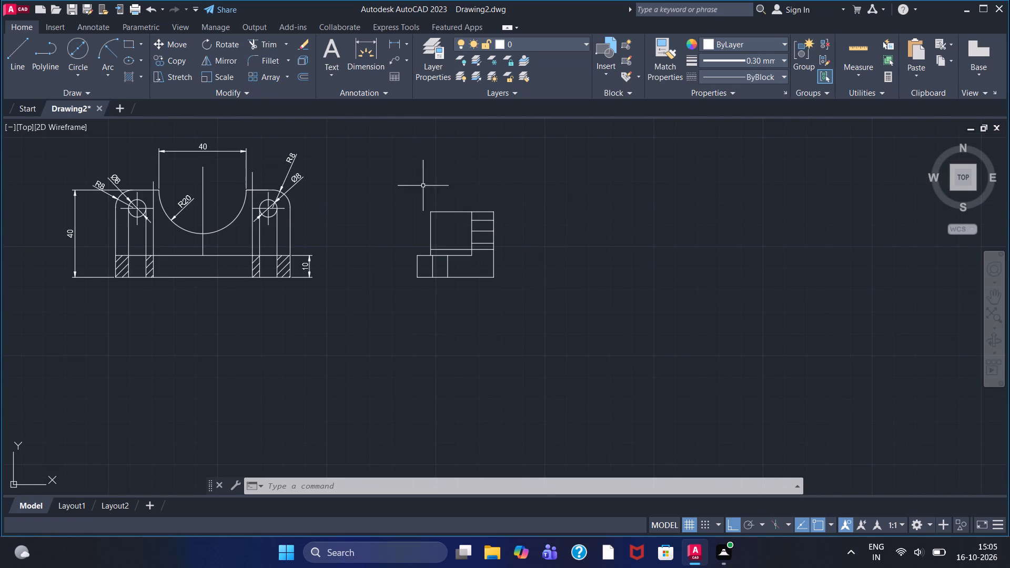
middle_drag(403, 169, 282, 244)
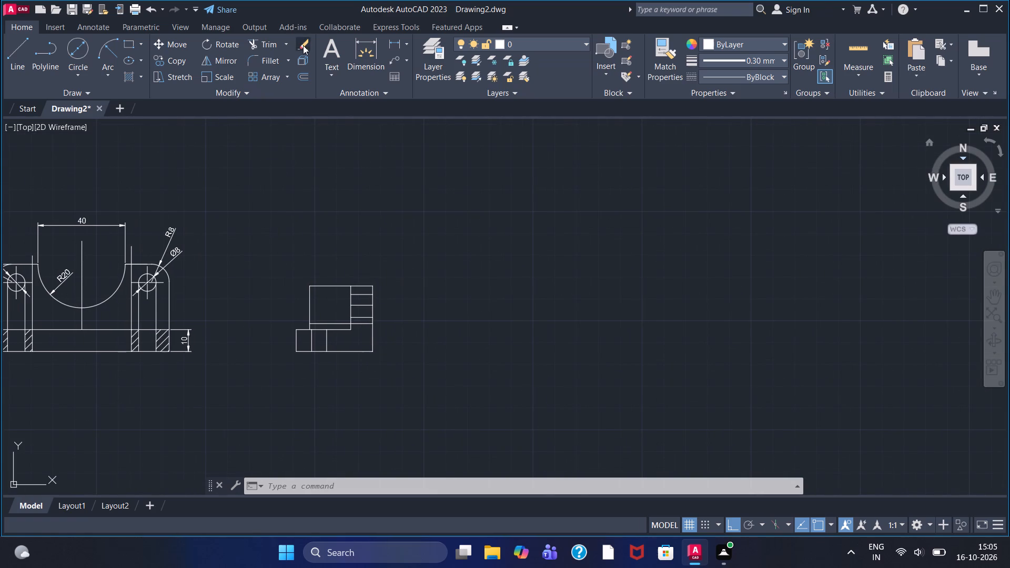
click(390, 39)
click(306, 286)
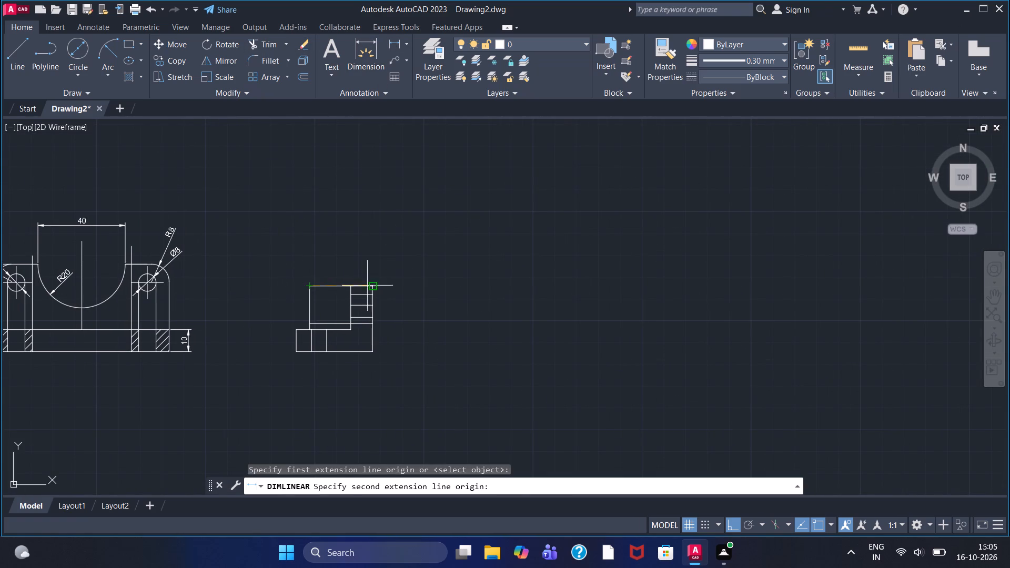
click(371, 286)
click(344, 254)
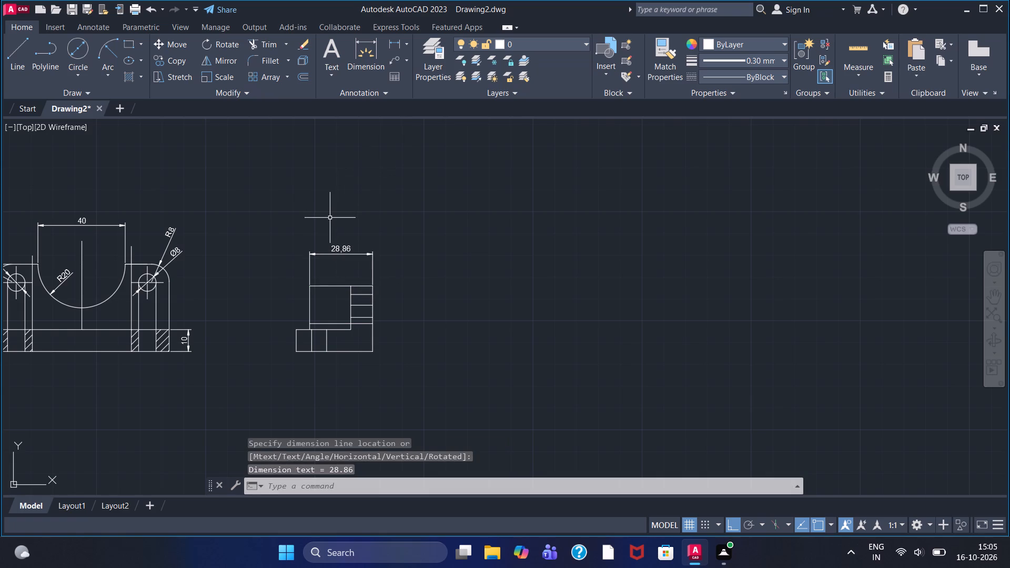
Add a vertical linear dimension to the height of the side view's lower-left step, placing it outside the left edge.
click(392, 46)
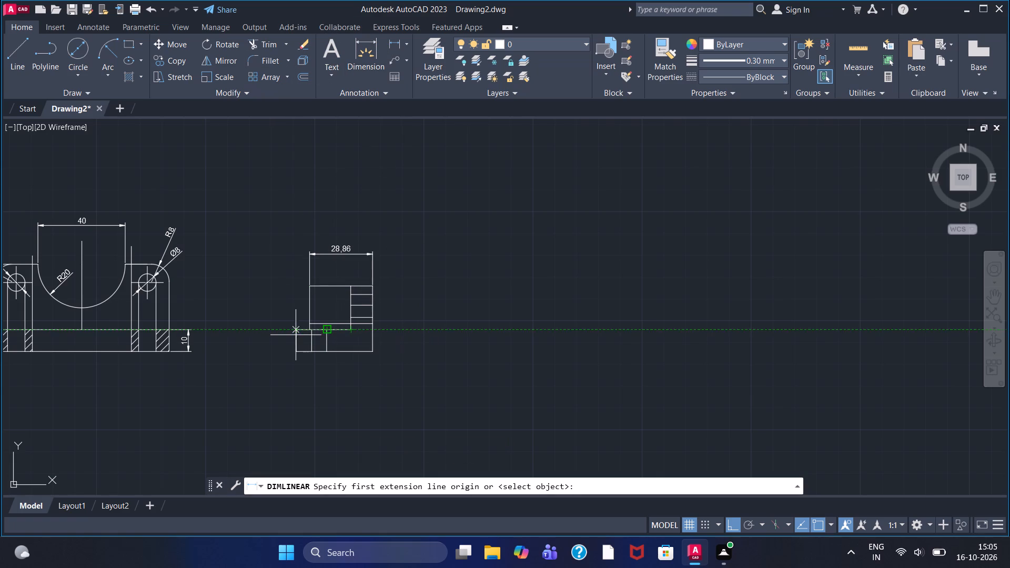
click(294, 329)
click(293, 348)
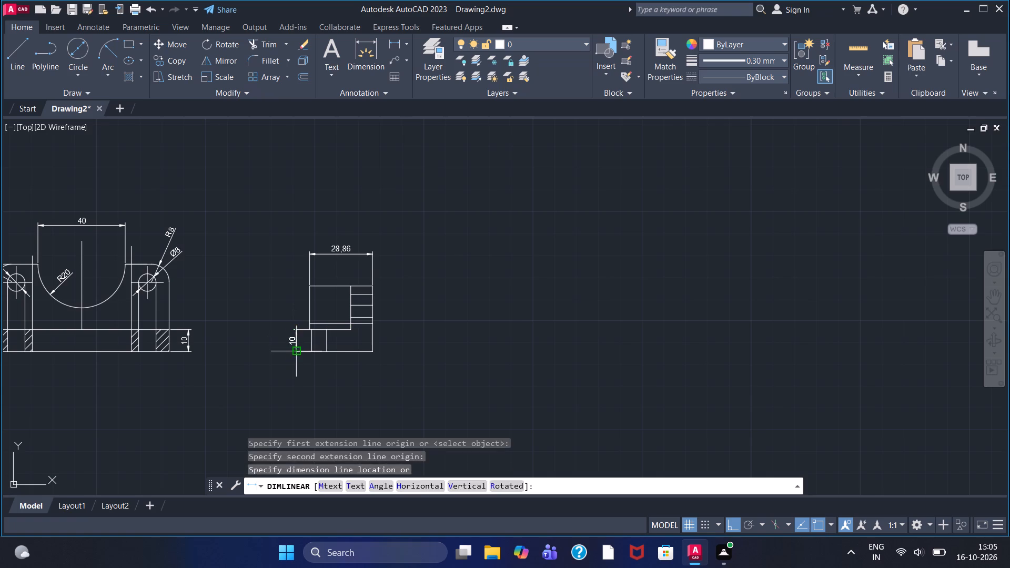
click(283, 340)
Examine the upper view for features that still need dimensions.
scroll(225, 197, up, 1)
scroll(225, 197, down, 2)
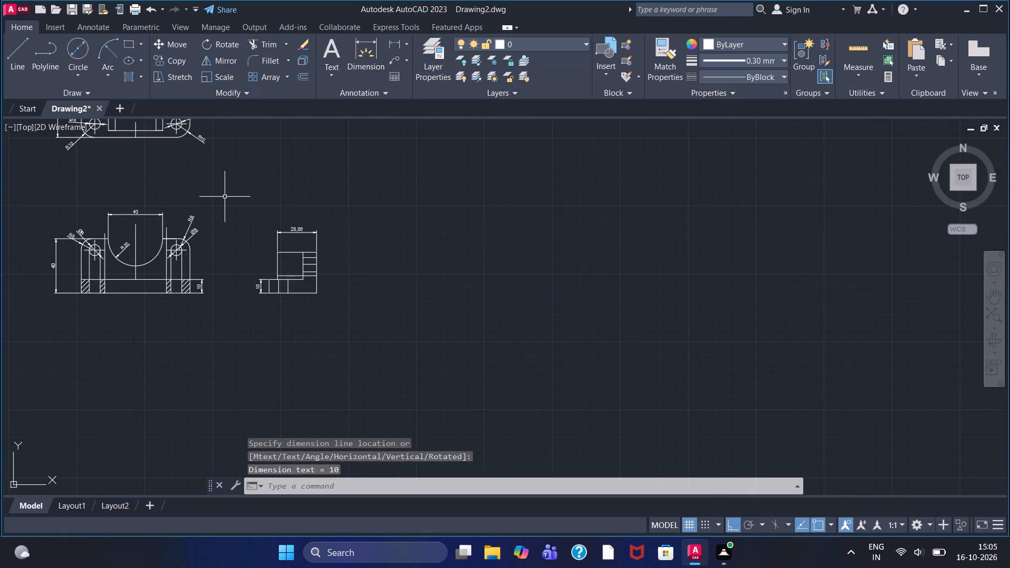
middle_drag(225, 195, 325, 350)
scroll(218, 252, up, 1)
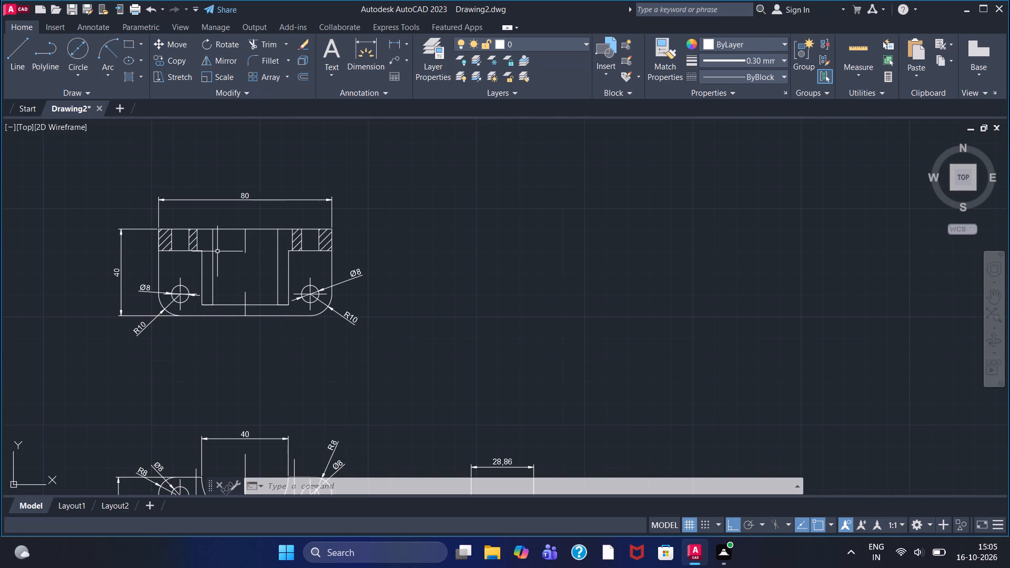
scroll(215, 220, down, 1)
scroll(215, 220, up, 1)
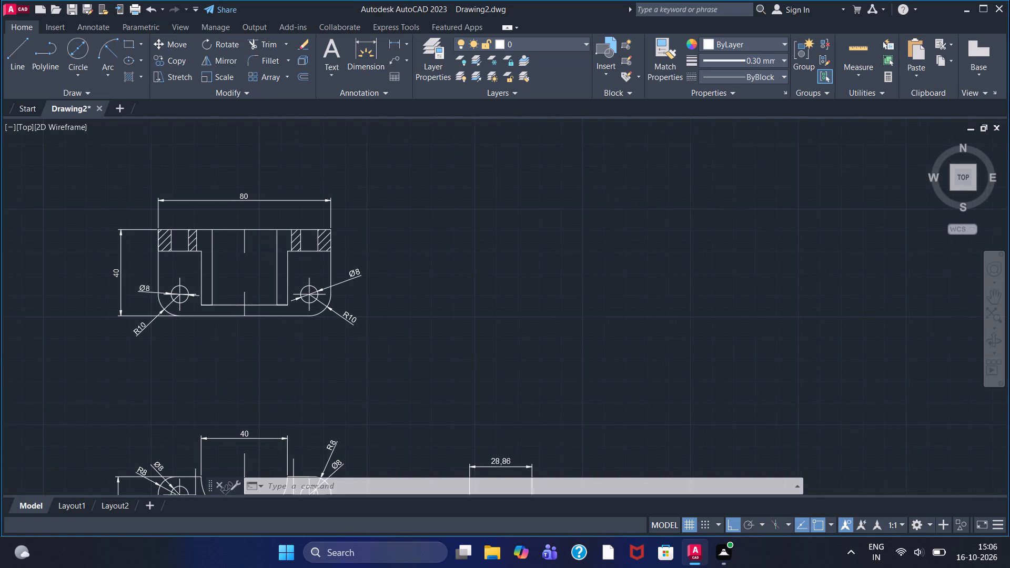
scroll(215, 220, up, 1)
scroll(215, 220, down, 2)
scroll(215, 220, up, 1)
scroll(215, 220, down, 1)
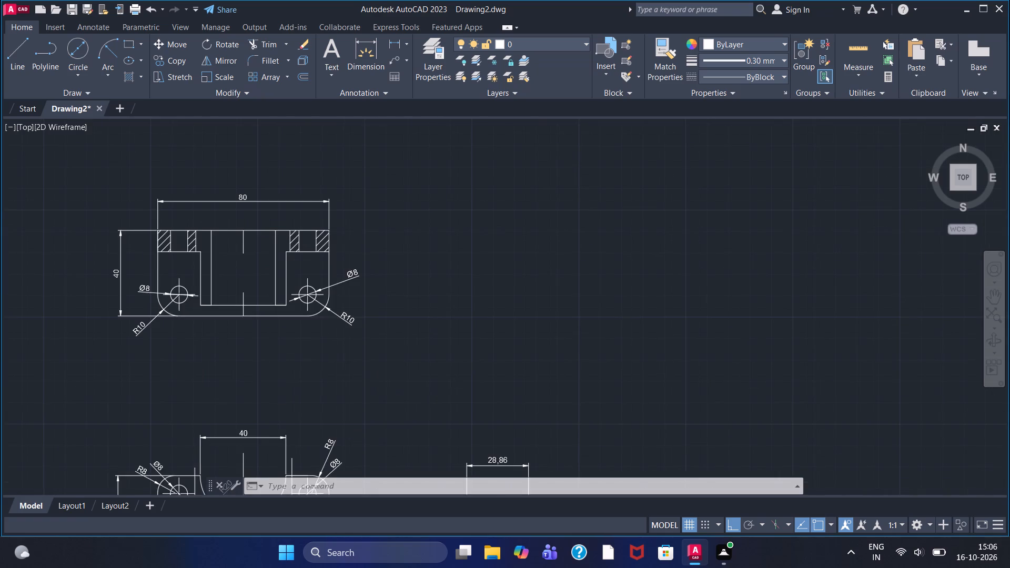
scroll(225, 251, up, 3)
scroll(225, 251, down, 2)
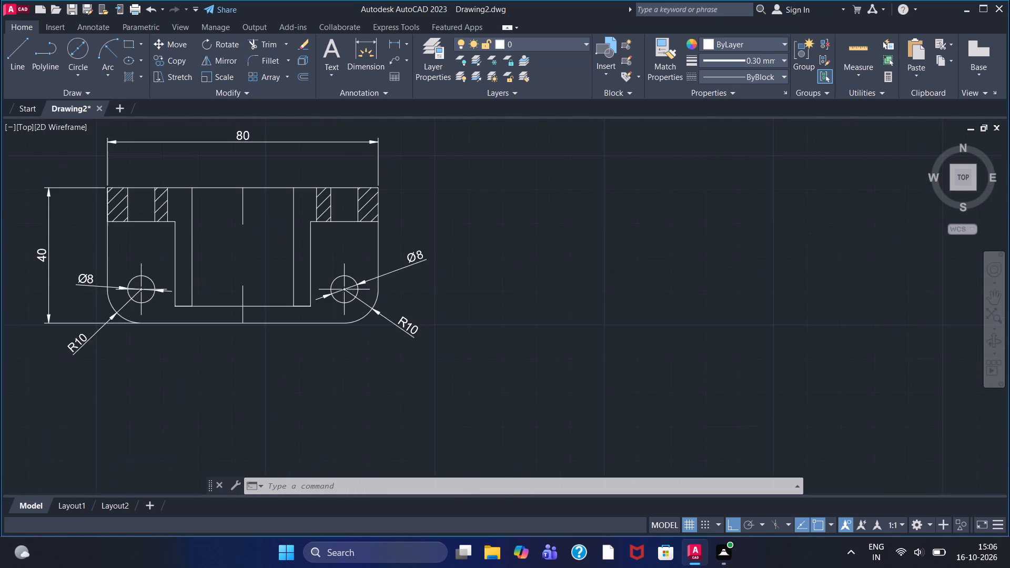
scroll(225, 251, down, 1)
scroll(225, 251, up, 2)
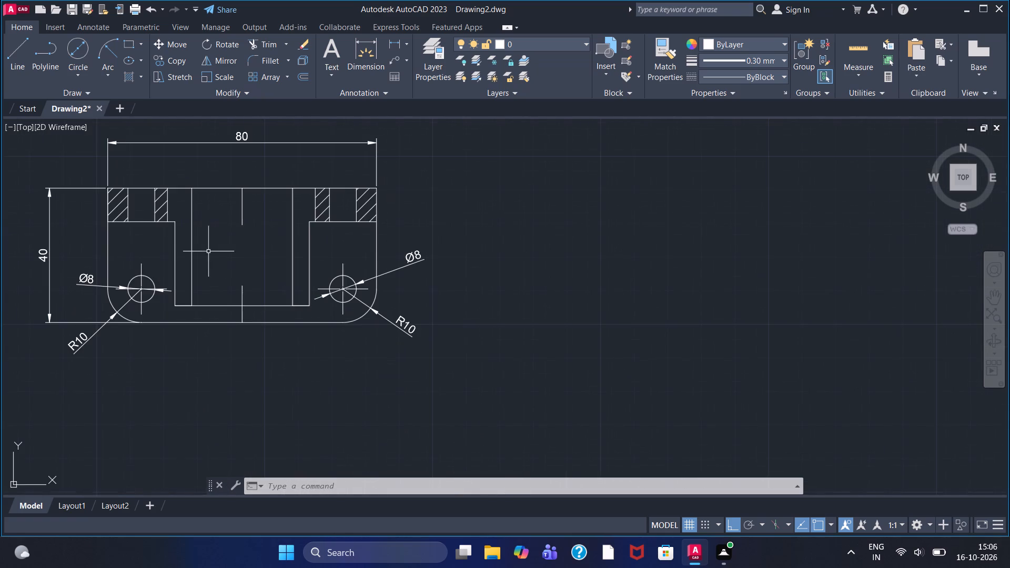
scroll(135, 221, up, 1)
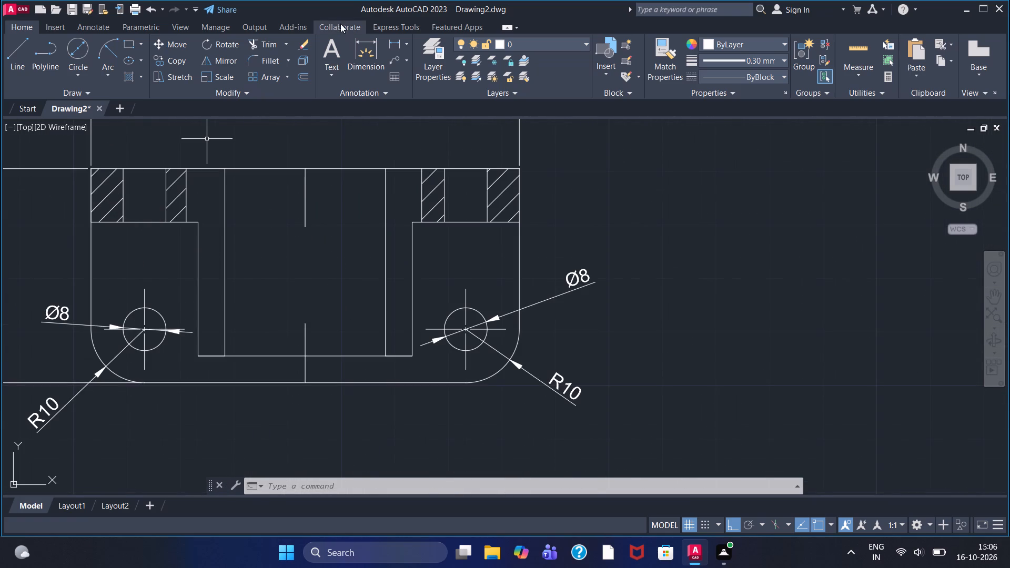
Add a horizontal linear dimension to the unhatched hole gap in the upper view's right flange, placing it just below the flange.
click(393, 35)
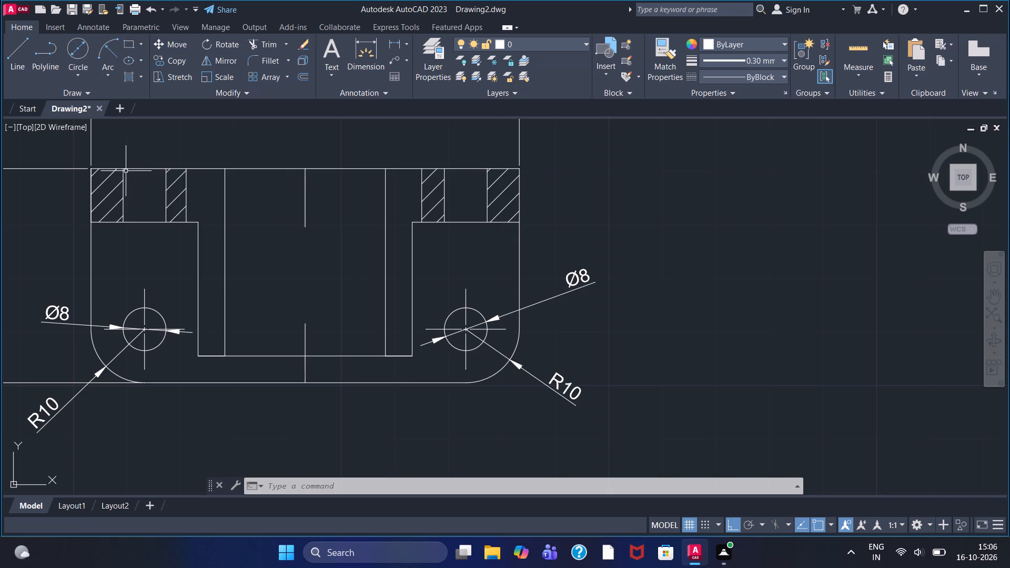
click(387, 43)
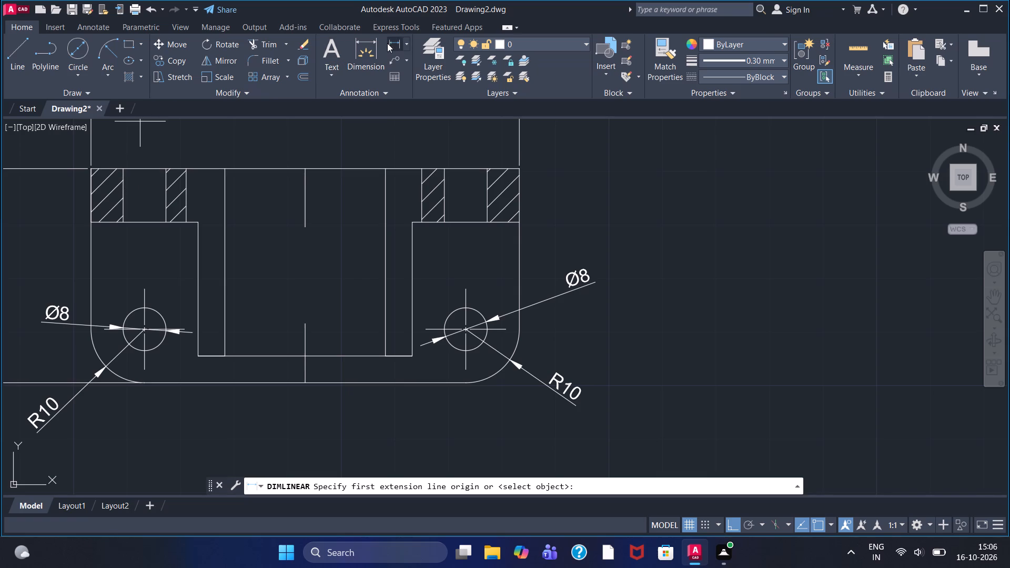
click(443, 222)
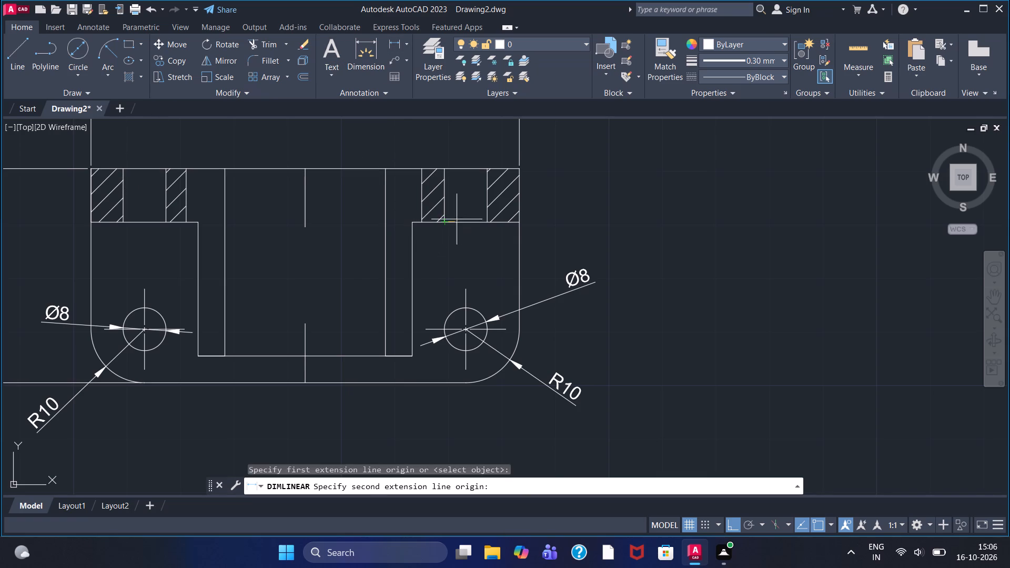
click(484, 224)
click(471, 249)
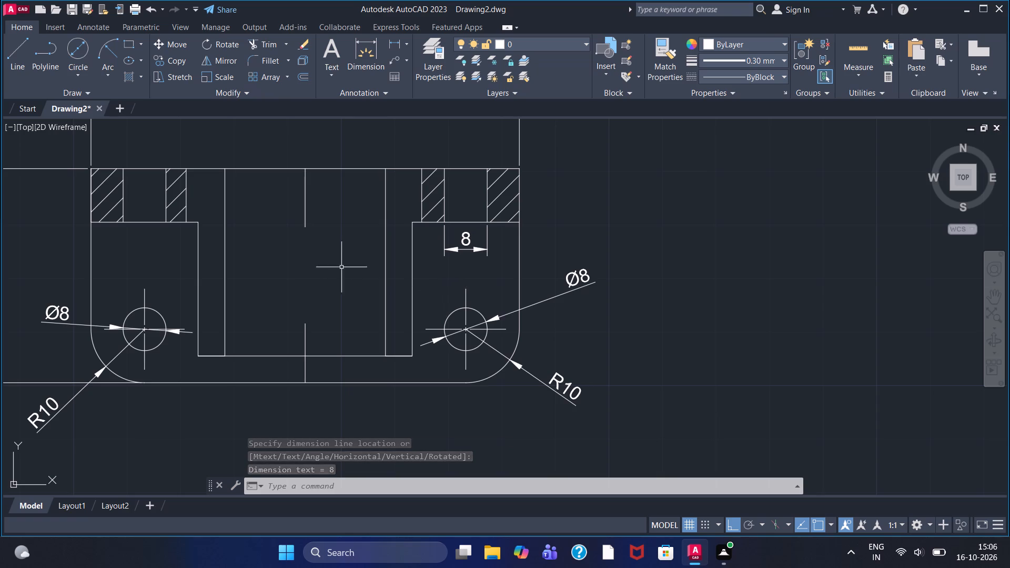
Add a vertical linear dimension to the thickness of the upper view's hatched right flange, placing it outside the right edge.
scroll(317, 235, down, 4)
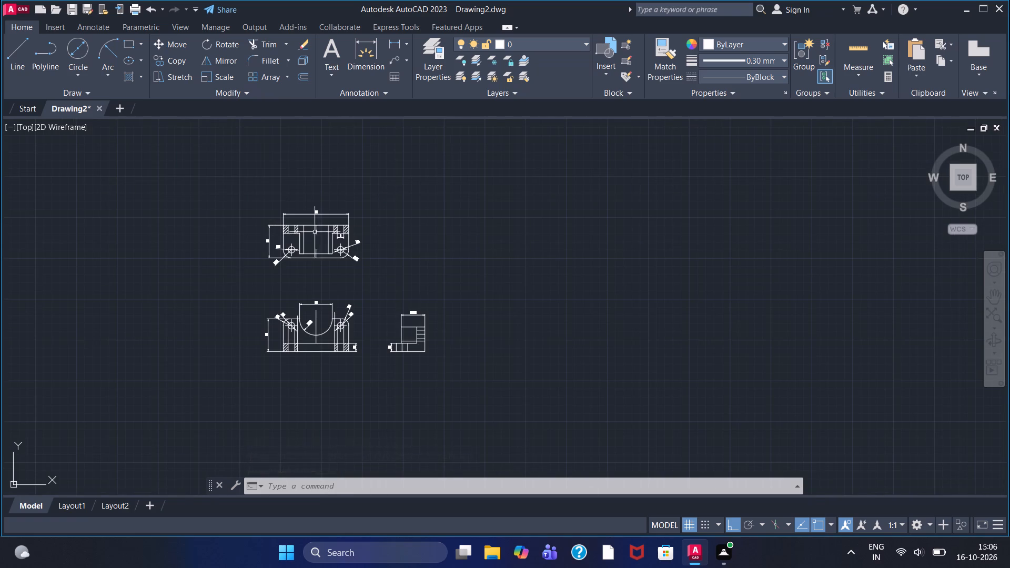
scroll(312, 230, up, 4)
scroll(312, 229, down, 2)
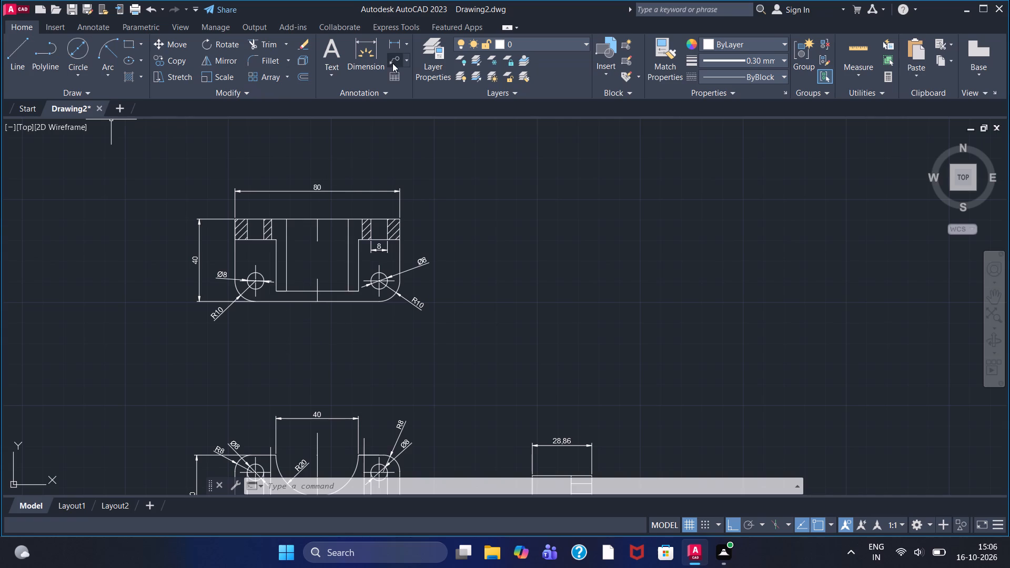
click(392, 49)
scroll(387, 250, up, 2)
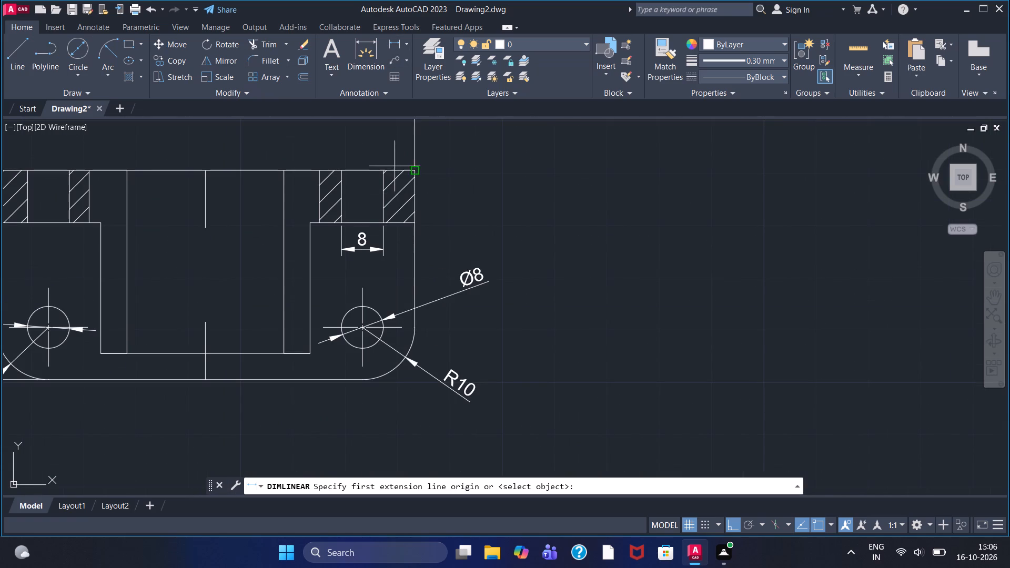
click(415, 170)
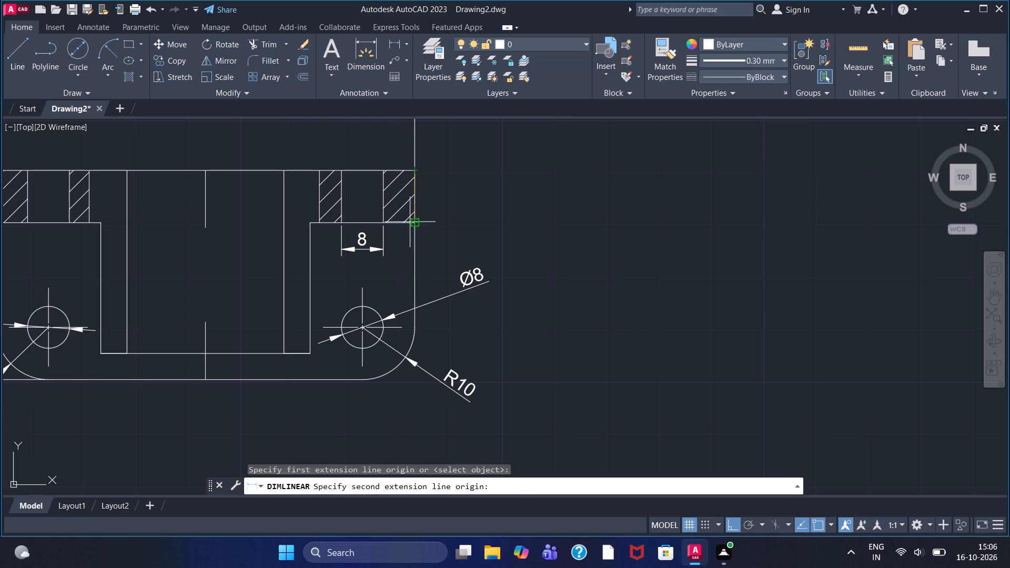
click(415, 225)
click(467, 213)
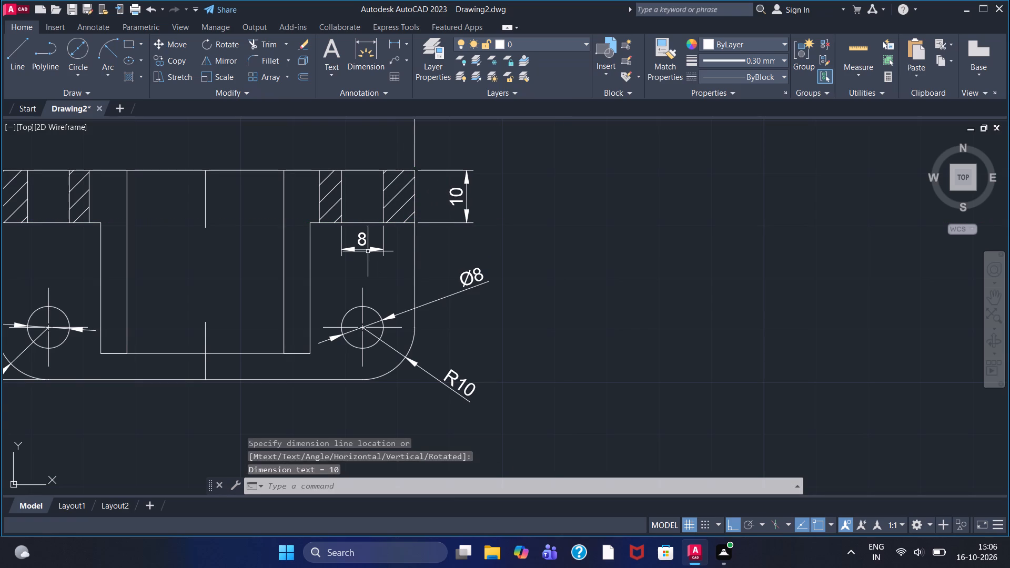
Erase the horizontal 8 dimension below the hole gap in the upper view's right flange.
click(365, 250)
right_click(365, 250)
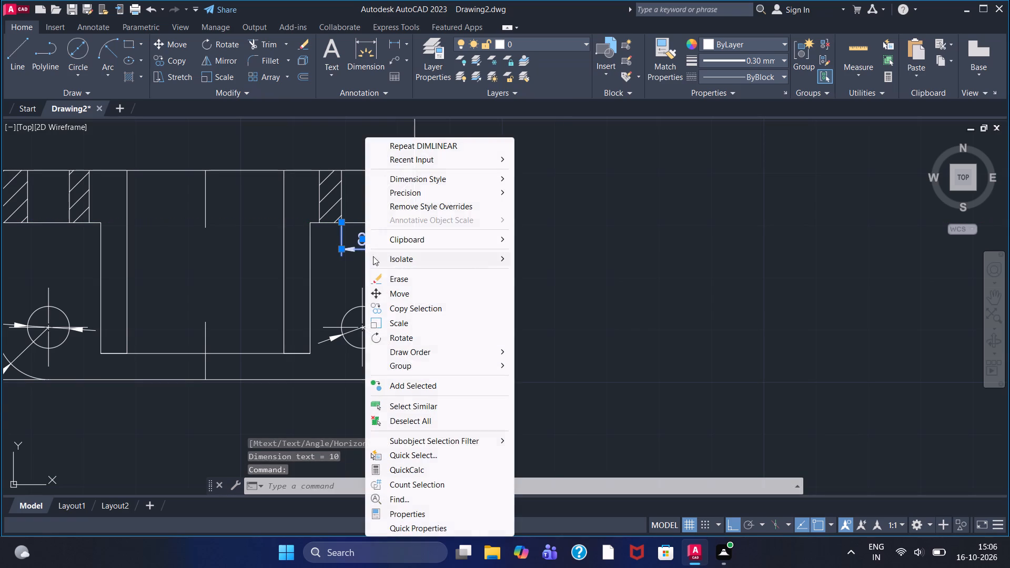
click(408, 278)
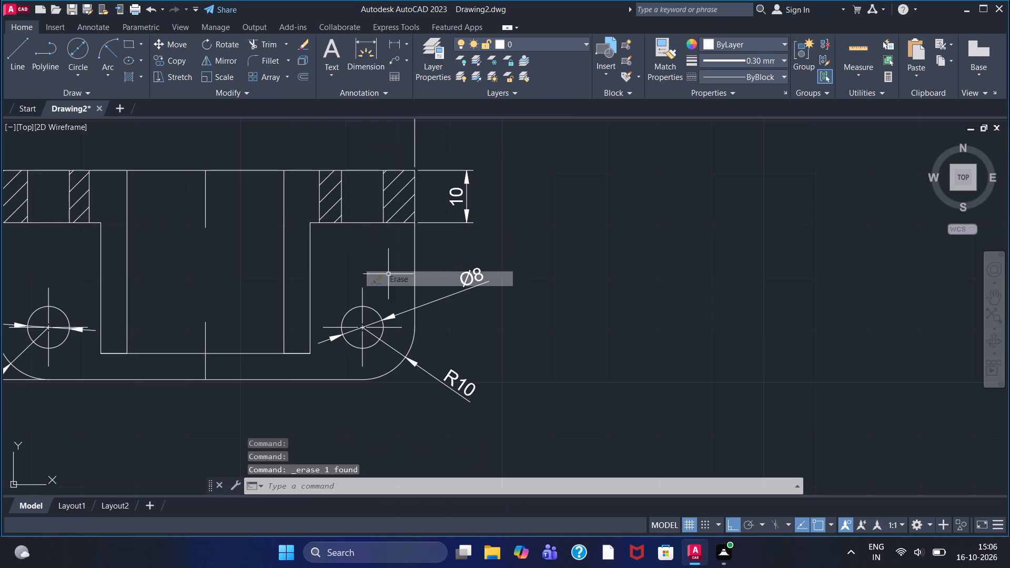
Examine the upper view and the overall three-view layout for features that still need dimensions.
scroll(352, 266, up, 2)
scroll(352, 262, down, 4)
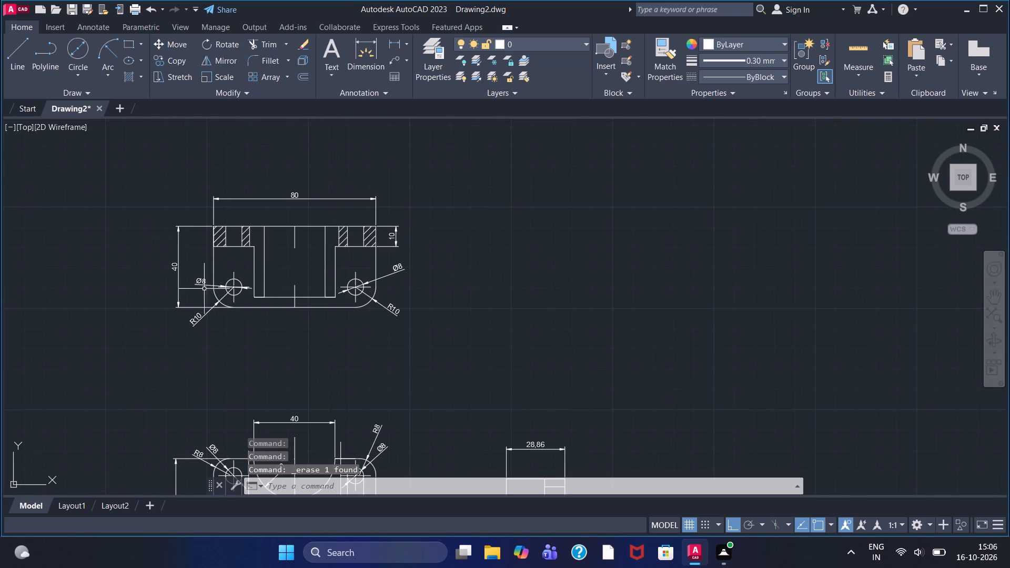
scroll(249, 345, up, 1)
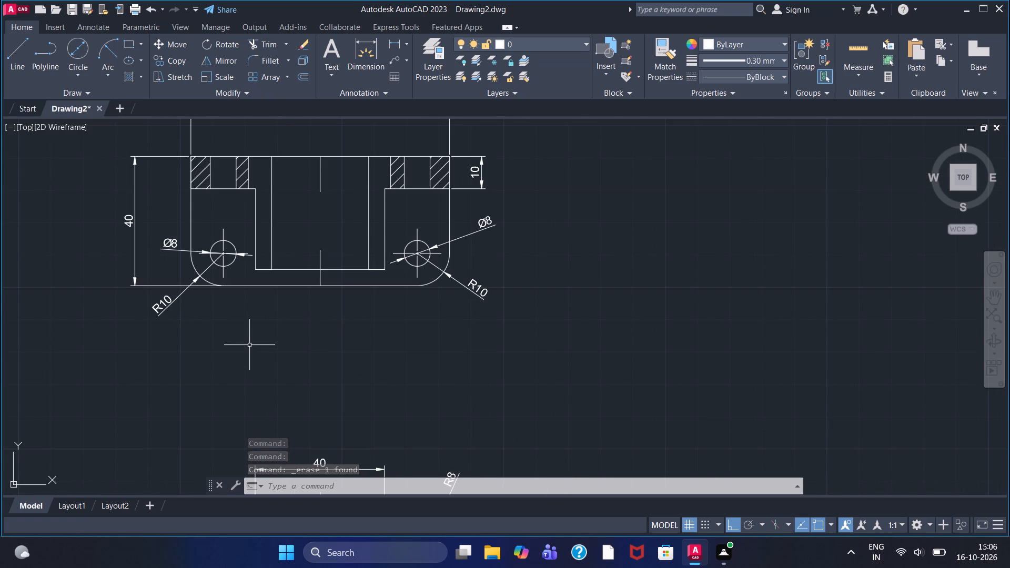
scroll(249, 345, down, 1)
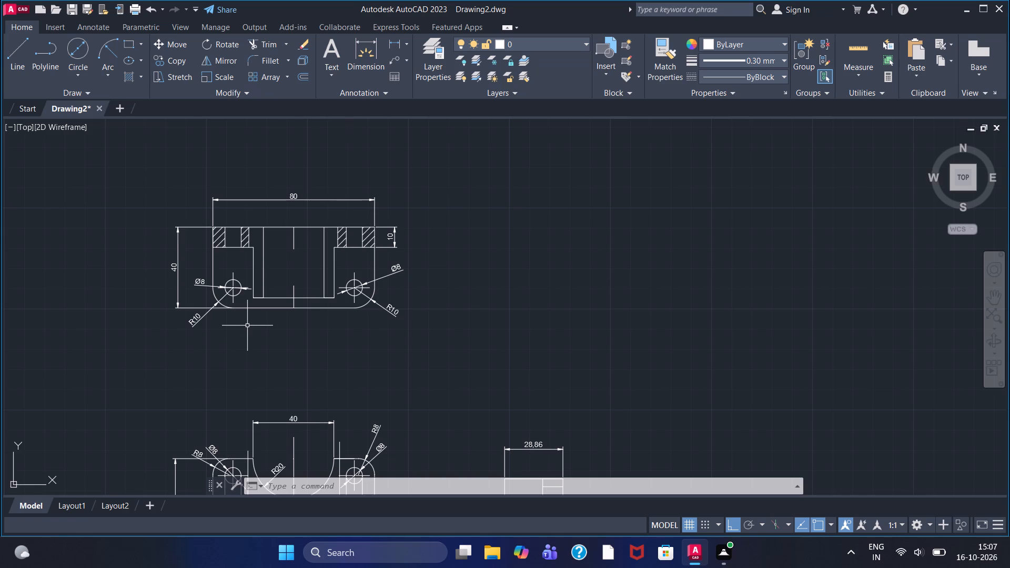
scroll(245, 281, up, 1)
scroll(245, 281, down, 1)
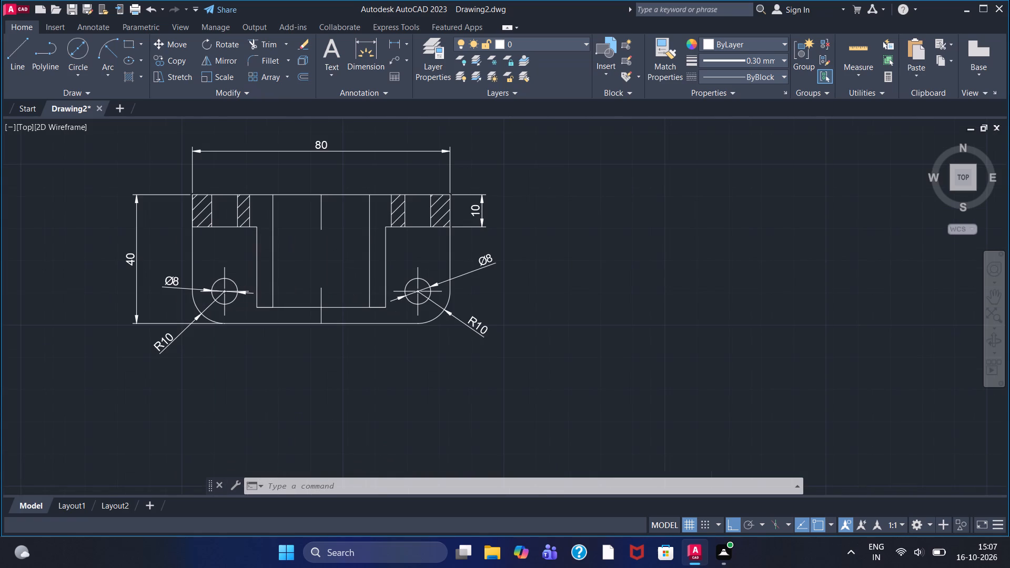
scroll(270, 261, down, 1)
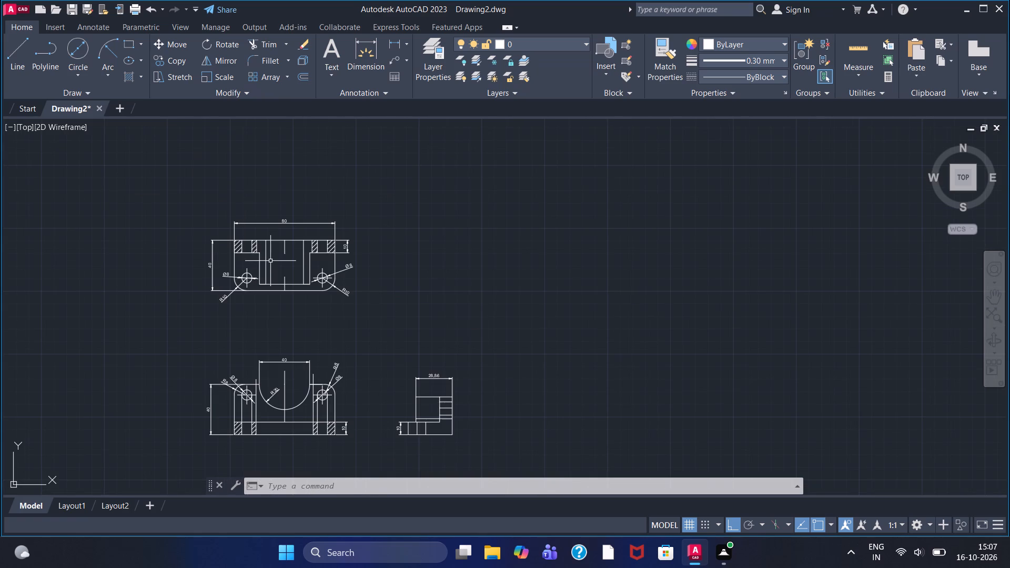
scroll(304, 308, up, 1)
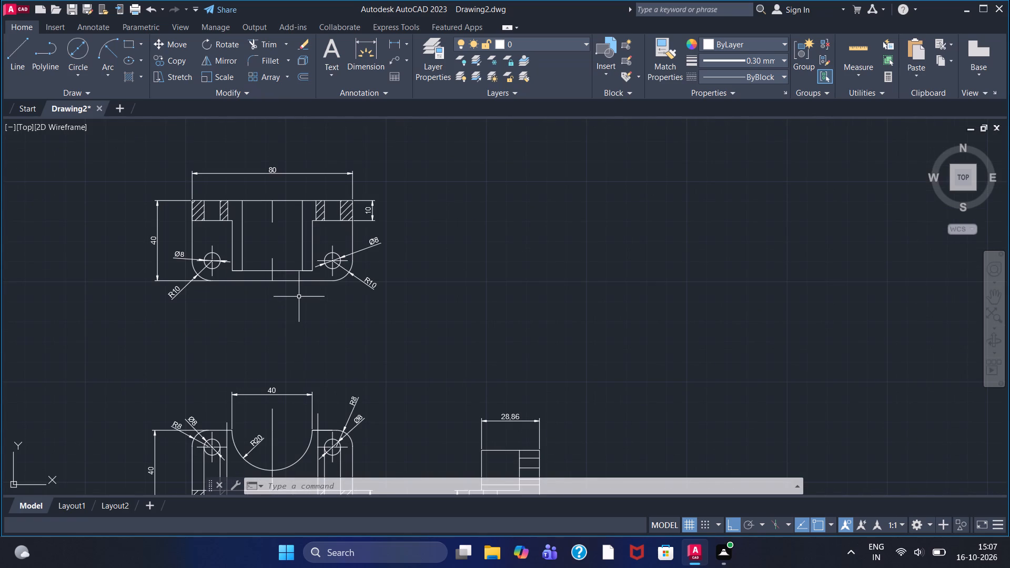
scroll(279, 249, up, 2)
scroll(256, 205, up, 1)
scroll(256, 205, down, 2)
scroll(256, 205, up, 1)
scroll(256, 205, down, 1)
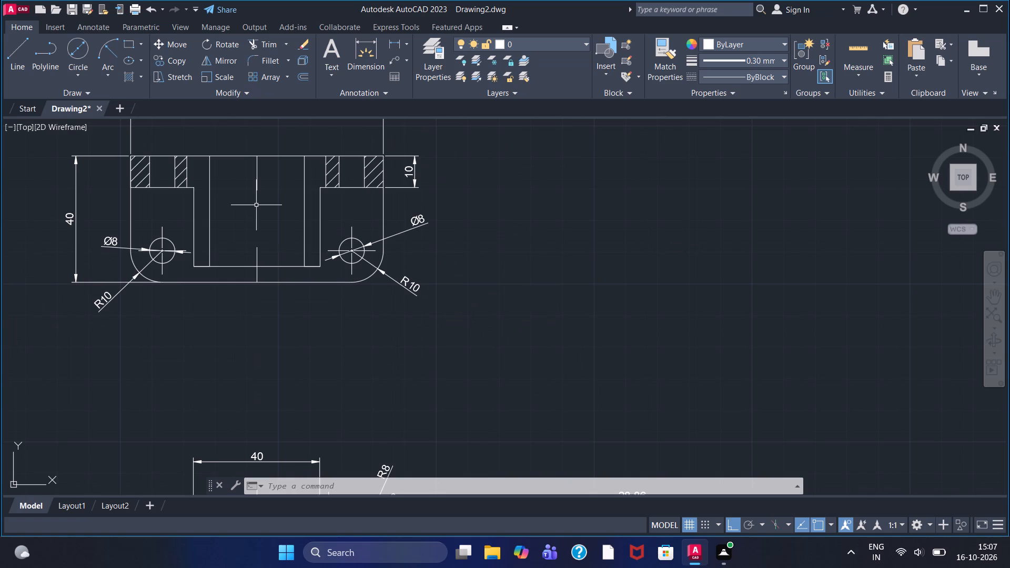
scroll(256, 205, down, 1)
scroll(474, 202, down, 1)
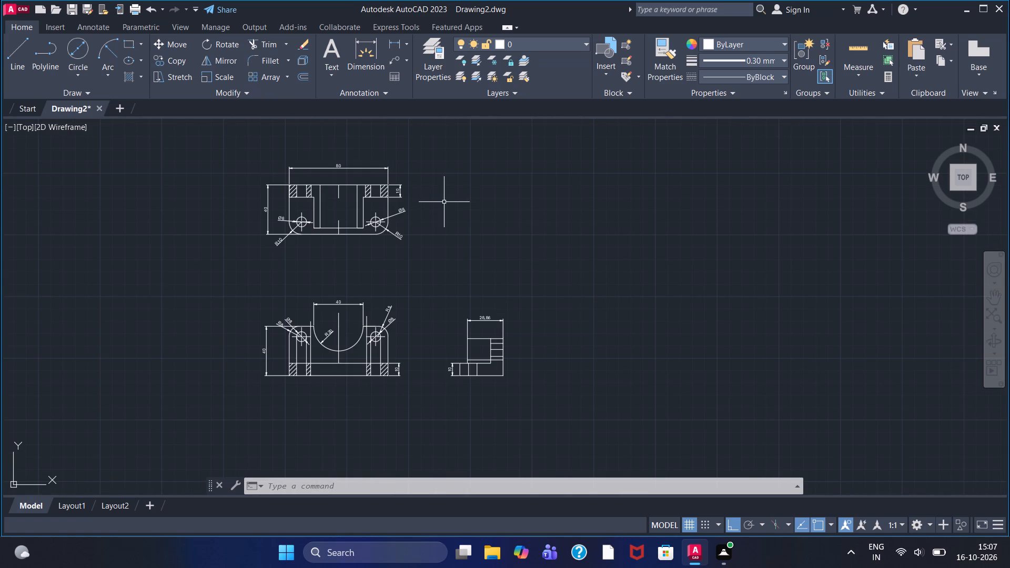
scroll(250, 158, up, 1)
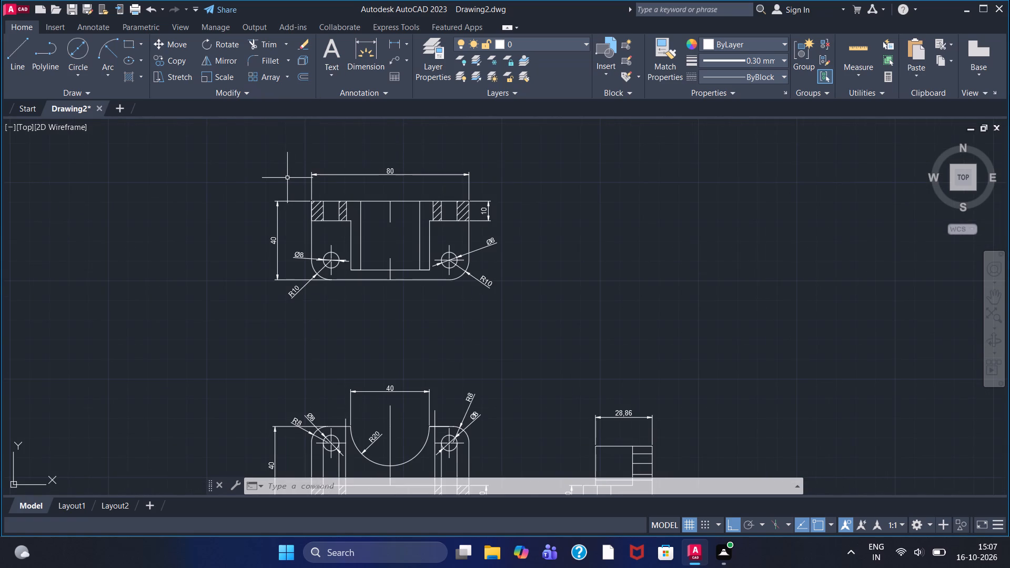
scroll(281, 176, down, 1)
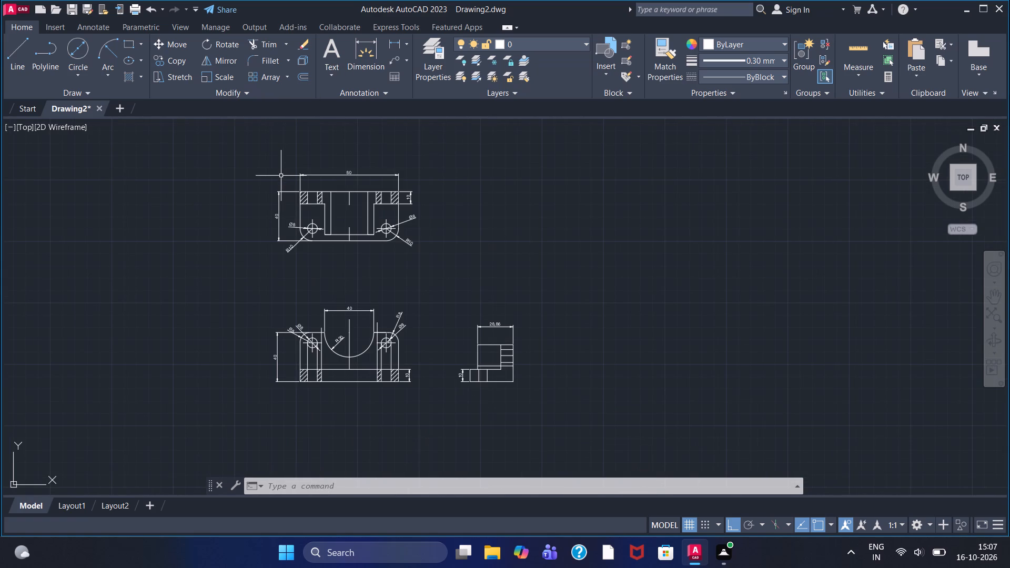
scroll(281, 176, down, 1)
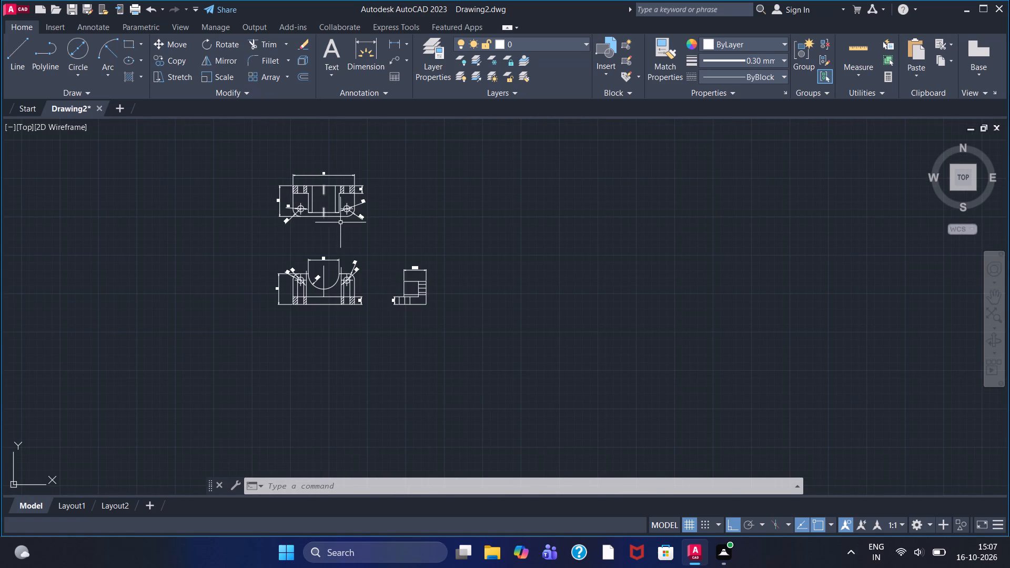
scroll(371, 237, up, 1)
scroll(371, 237, down, 1)
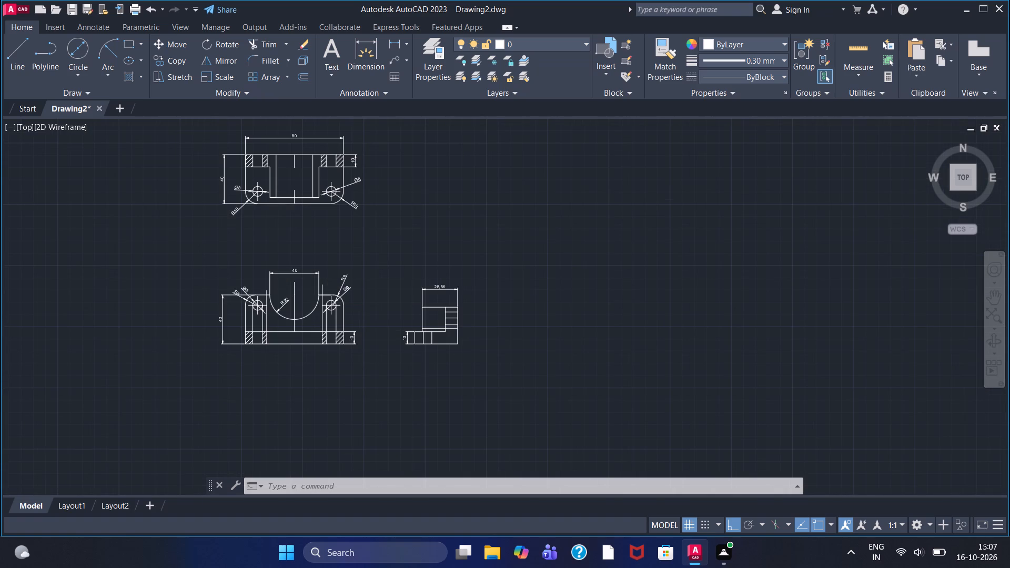
scroll(371, 237, up, 1)
scroll(371, 237, down, 1)
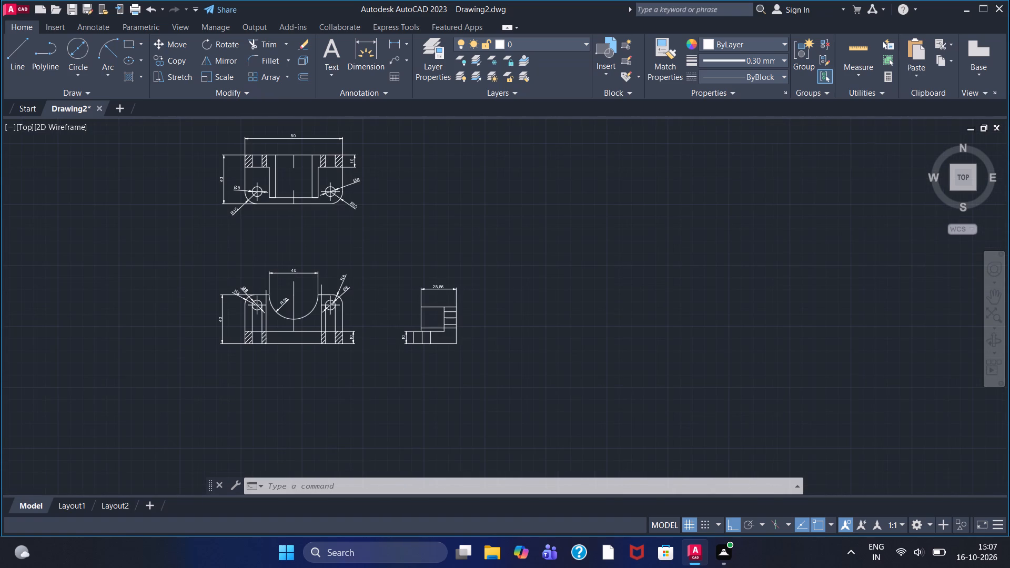
scroll(371, 237, up, 1)
scroll(371, 237, down, 1)
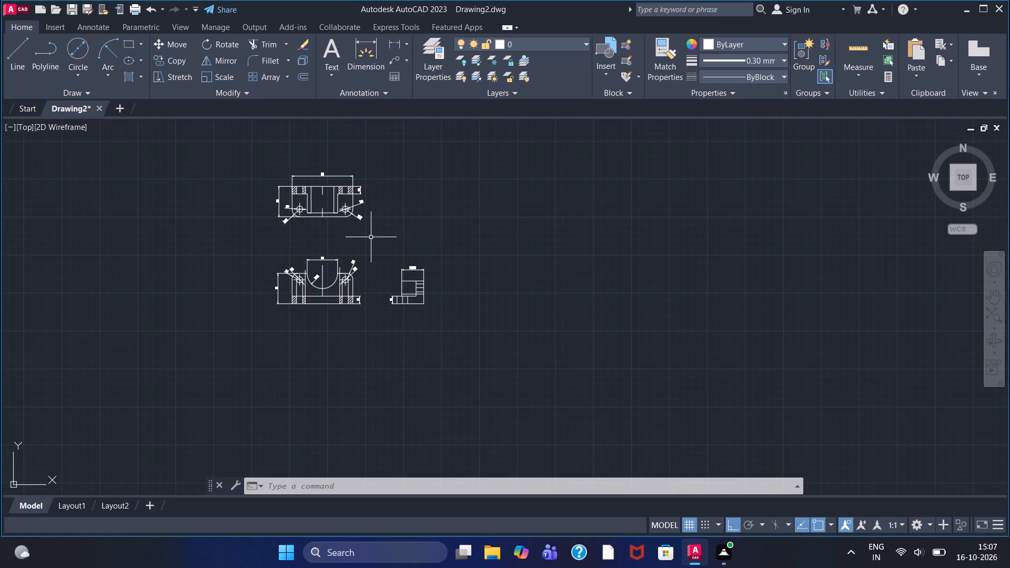
scroll(371, 237, down, 1)
scroll(371, 237, up, 2)
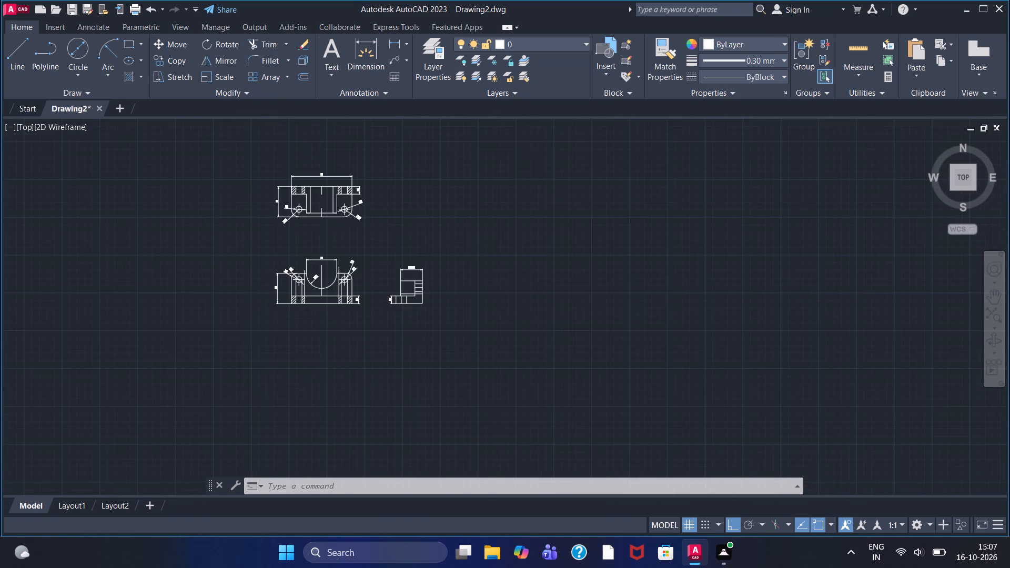
scroll(371, 237, down, 2)
scroll(371, 237, up, 1)
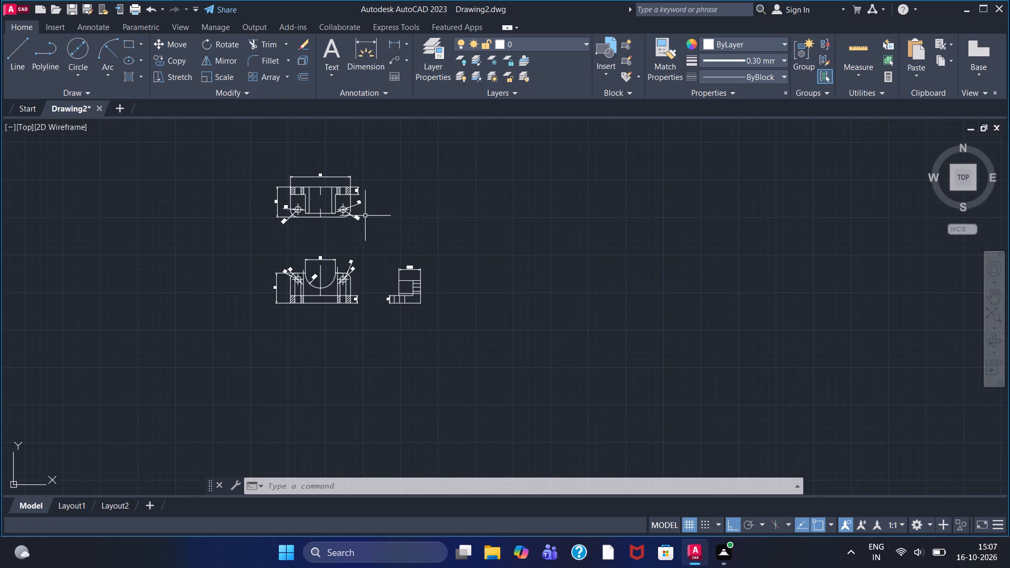
scroll(330, 198, up, 2)
scroll(189, 140, up, 1)
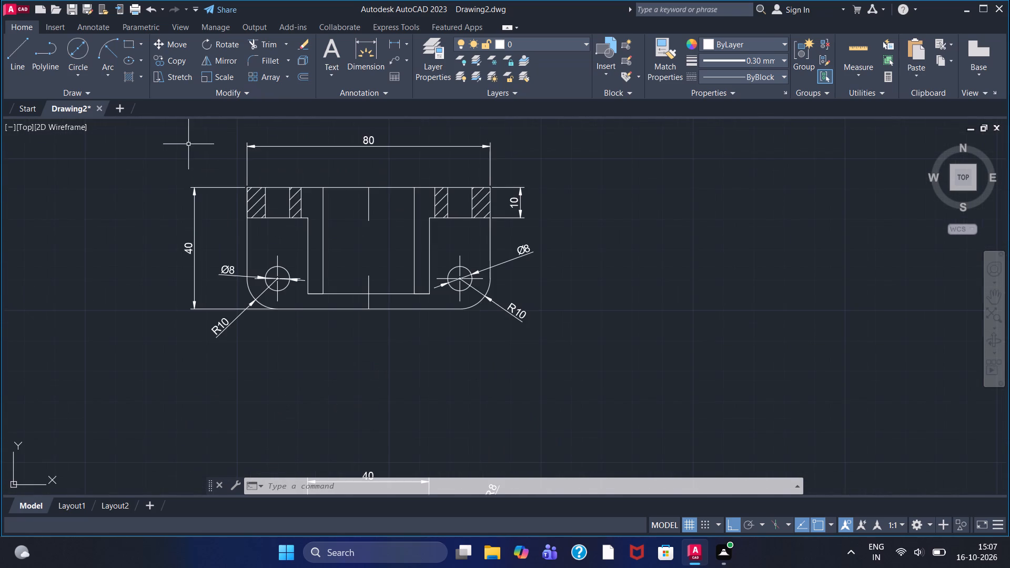
middle_drag(189, 145, 181, 199)
scroll(183, 199, up, 1)
scroll(226, 211, up, 1)
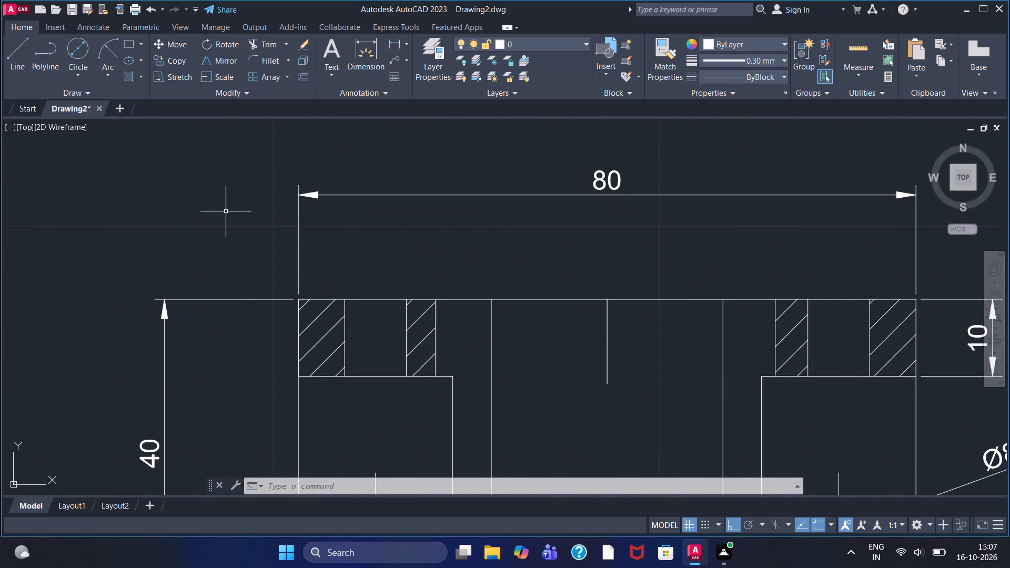
scroll(226, 211, down, 2)
scroll(377, 396, down, 1)
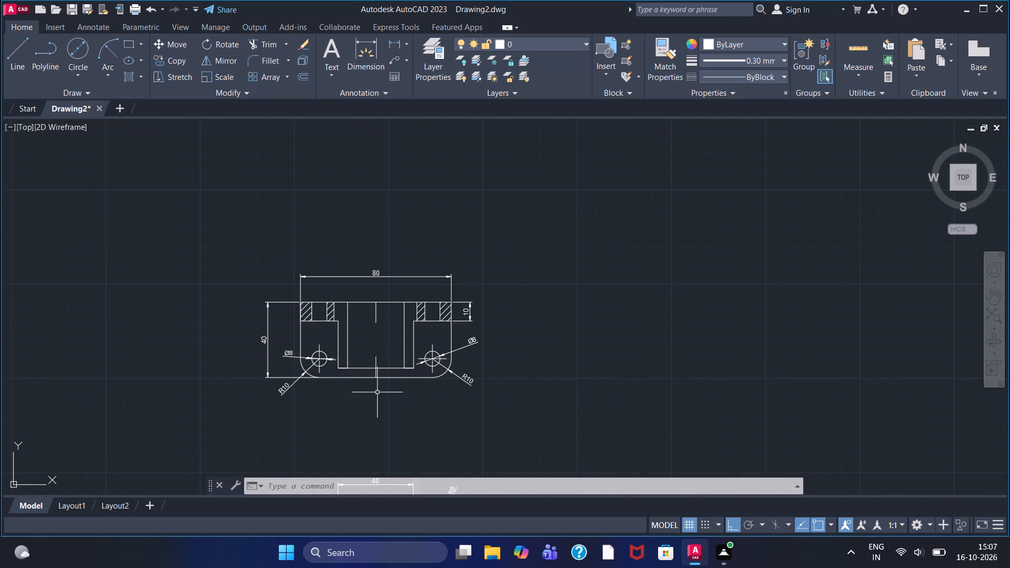
scroll(377, 391, up, 1)
scroll(386, 438, up, 1)
scroll(386, 438, down, 1)
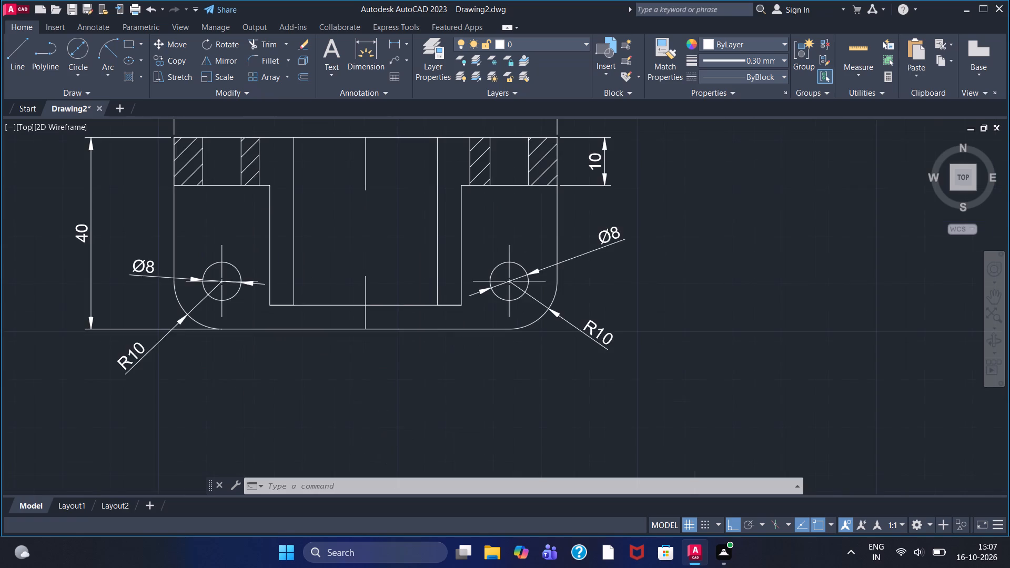
scroll(386, 438, down, 1)
middle_drag(524, 372, 529, 202)
scroll(521, 226, down, 1)
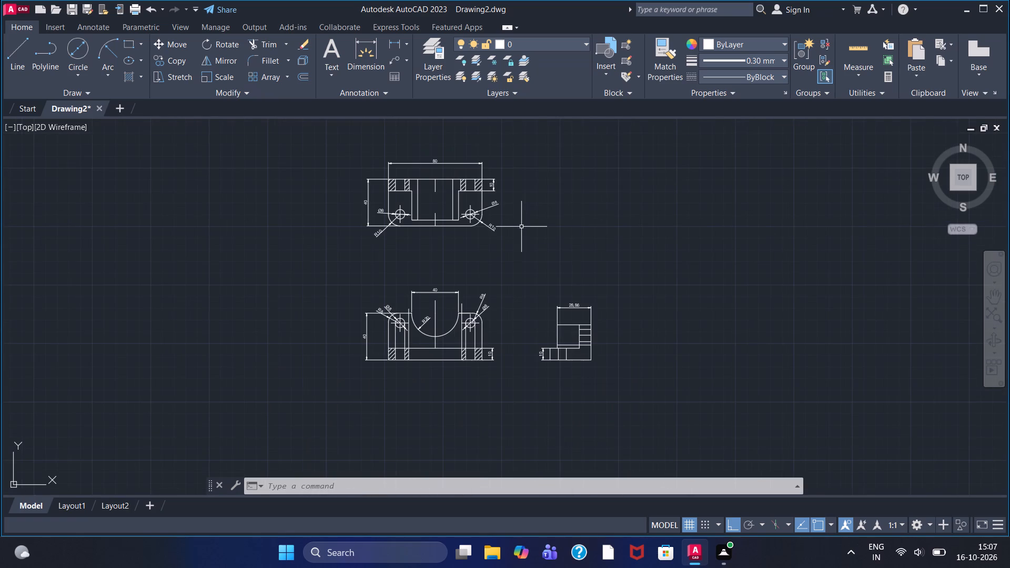
middle_drag(559, 200, 545, 206)
scroll(559, 200, up, 1)
scroll(543, 208, down, 1)
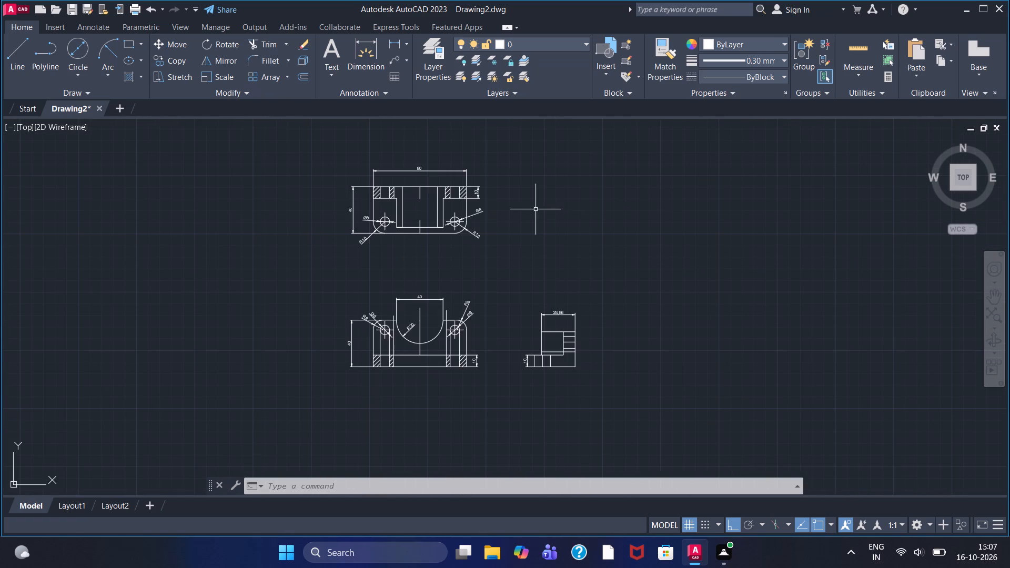
Add a vertical linear dimension to the side view's overall height, placing it outside the right edge.
scroll(502, 206, up, 1)
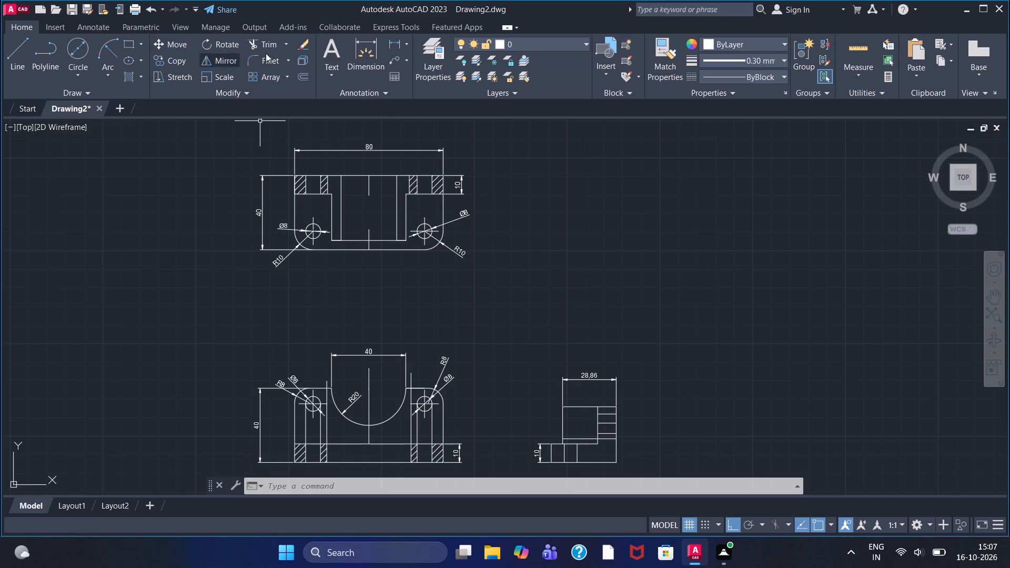
click(392, 40)
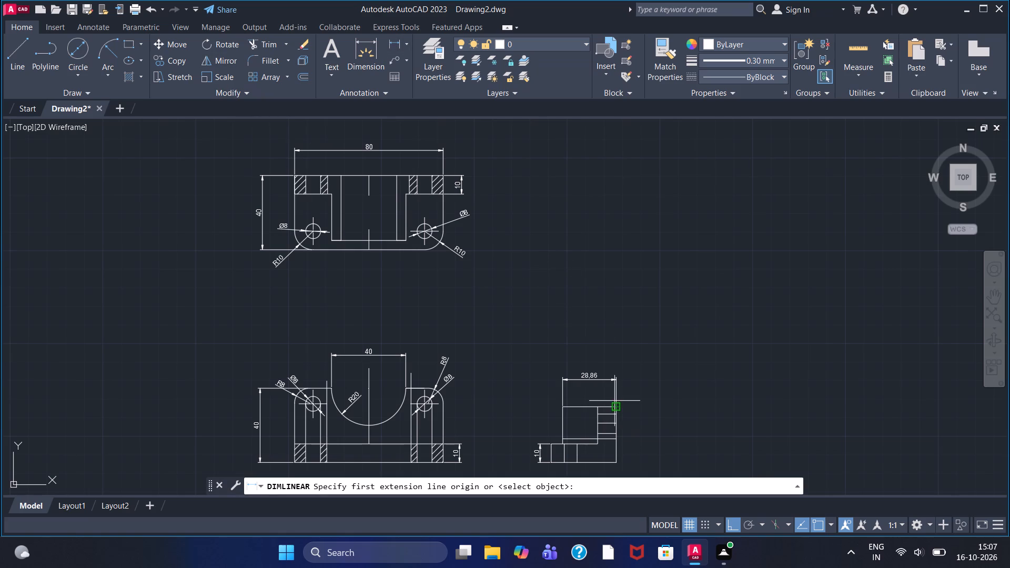
click(618, 407)
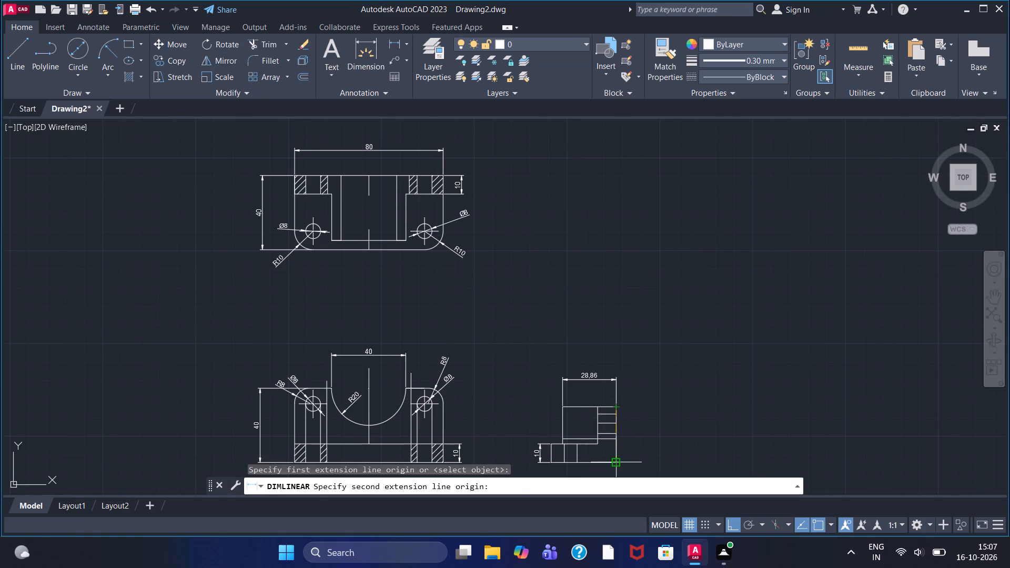
click(614, 464)
click(648, 443)
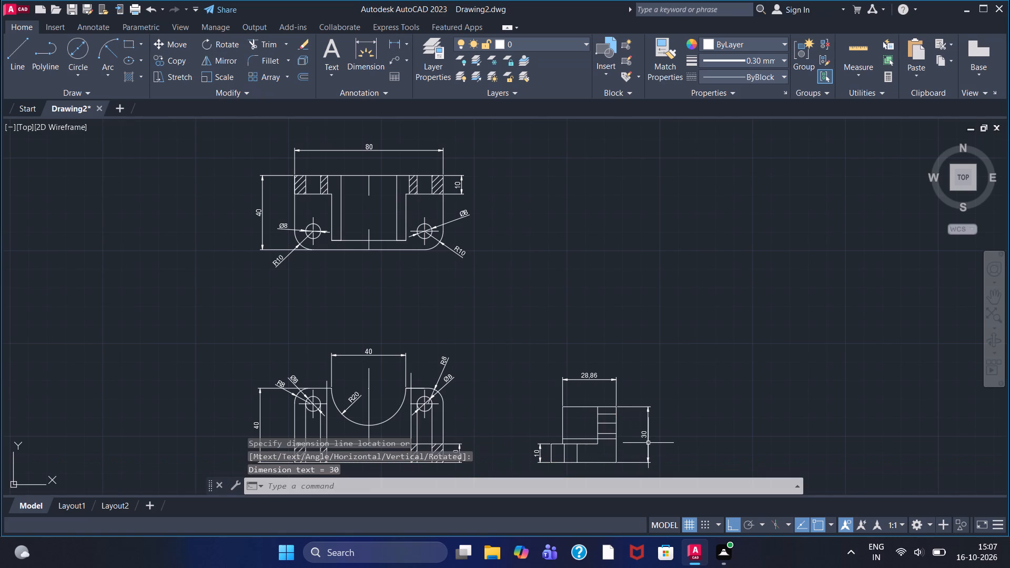
scroll(648, 433, up, 2)
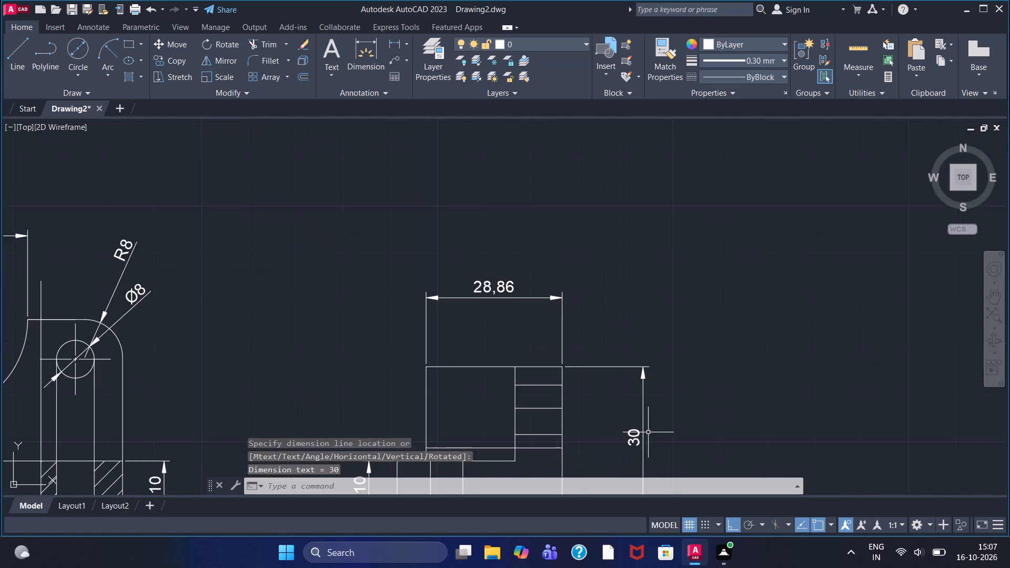
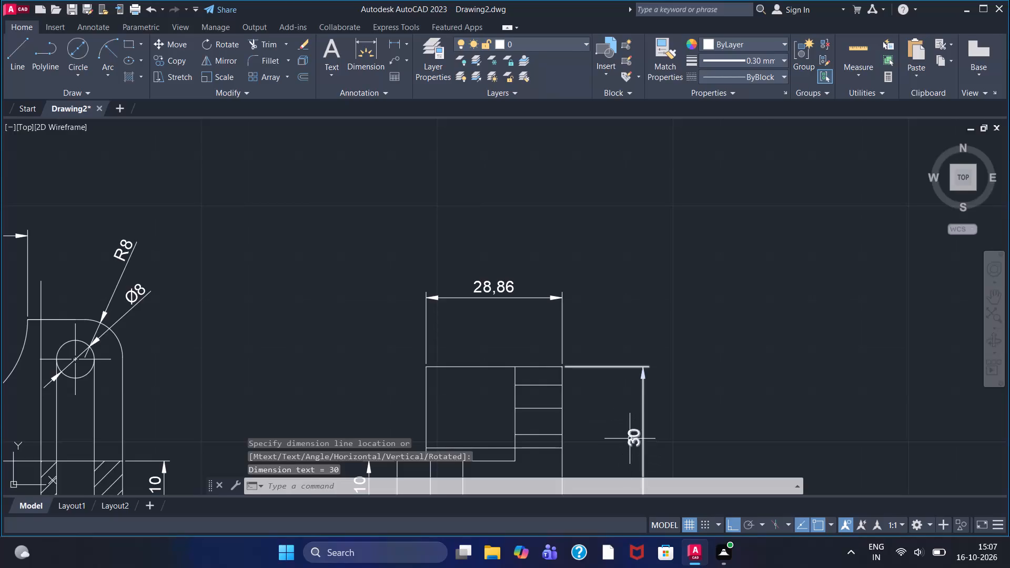
Examine the side, front and upper views for features that still need dimensions.
middle_drag(605, 330, 642, 217)
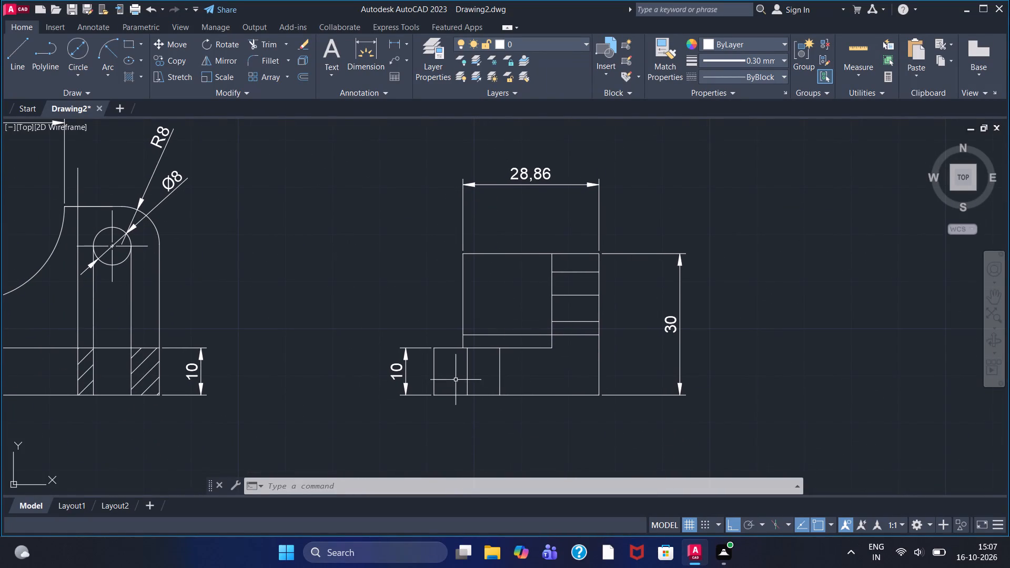
scroll(507, 306, down, 1)
scroll(507, 306, up, 1)
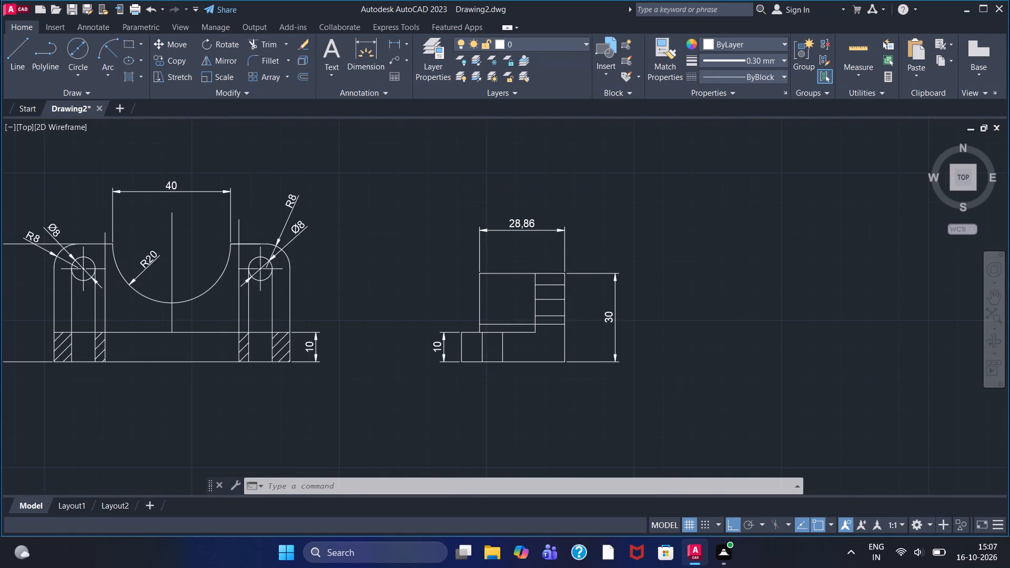
scroll(507, 306, down, 2)
scroll(435, 180, up, 1)
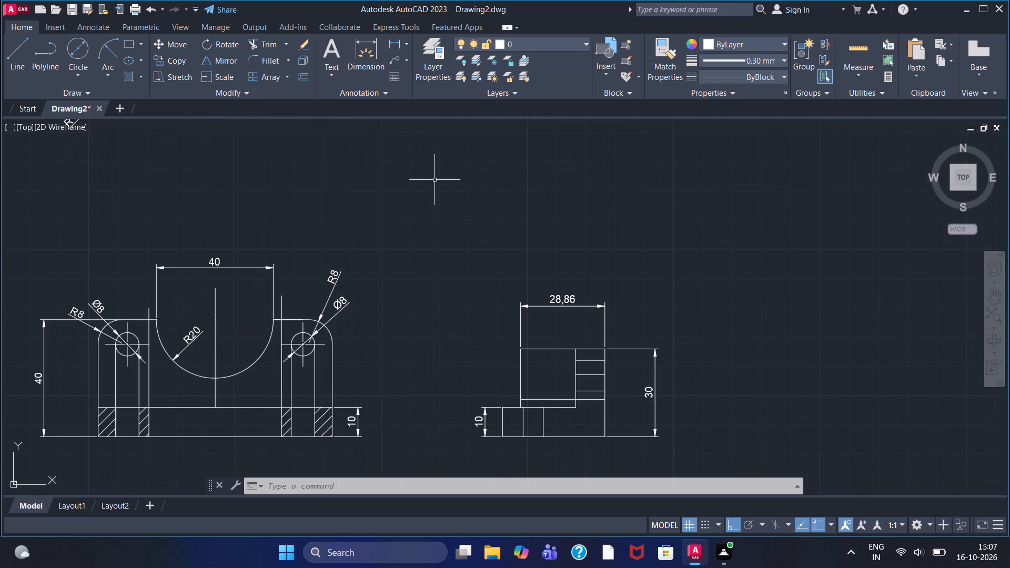
scroll(435, 180, down, 1)
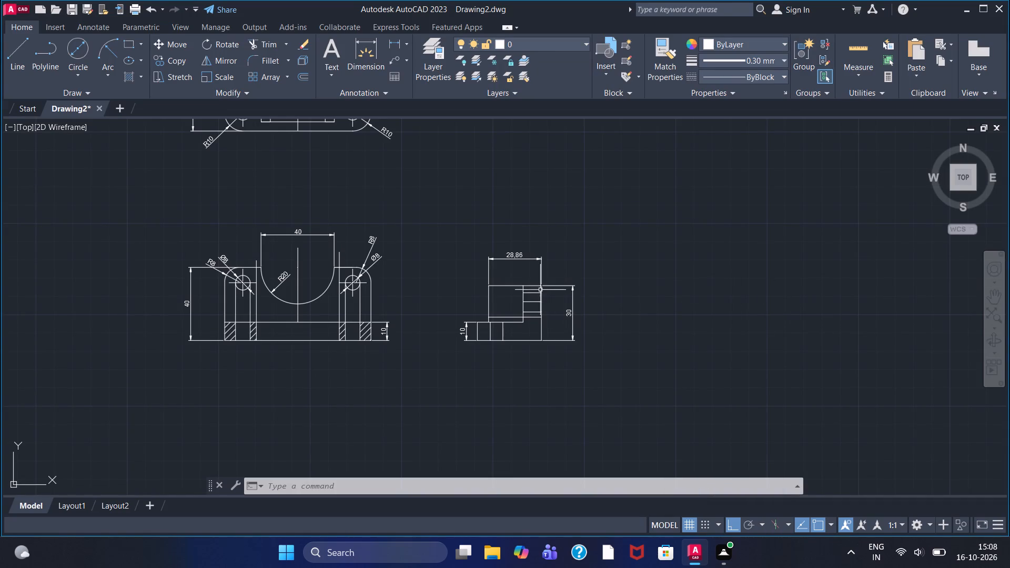
scroll(498, 257, up, 2)
scroll(390, 195, down, 3)
middle_drag(365, 181, 368, 263)
scroll(365, 181, down, 1)
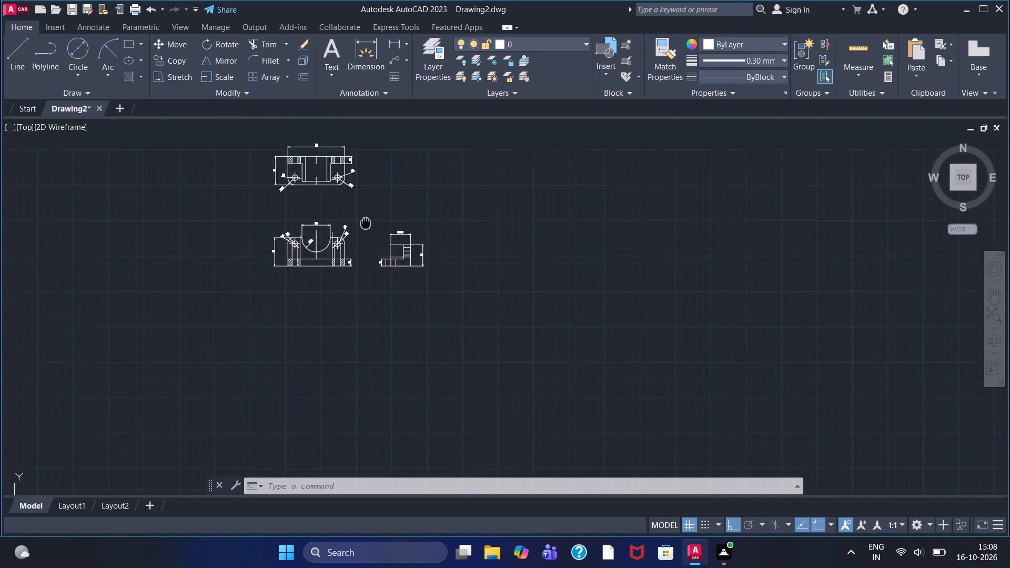
middle_drag(368, 263, 385, 340)
scroll(385, 333, up, 1)
scroll(296, 281, up, 2)
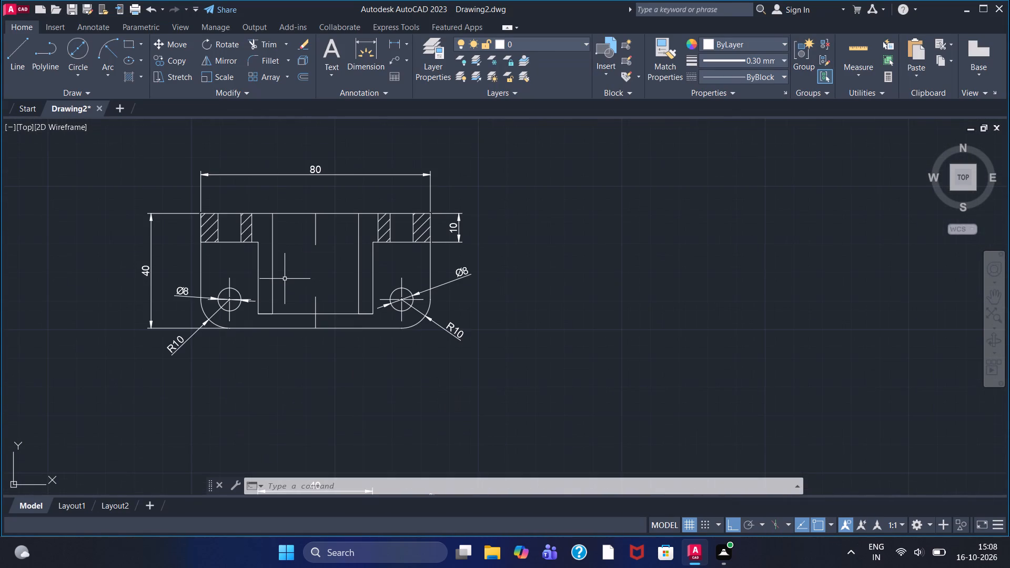
scroll(243, 255, up, 1)
scroll(245, 258, down, 1)
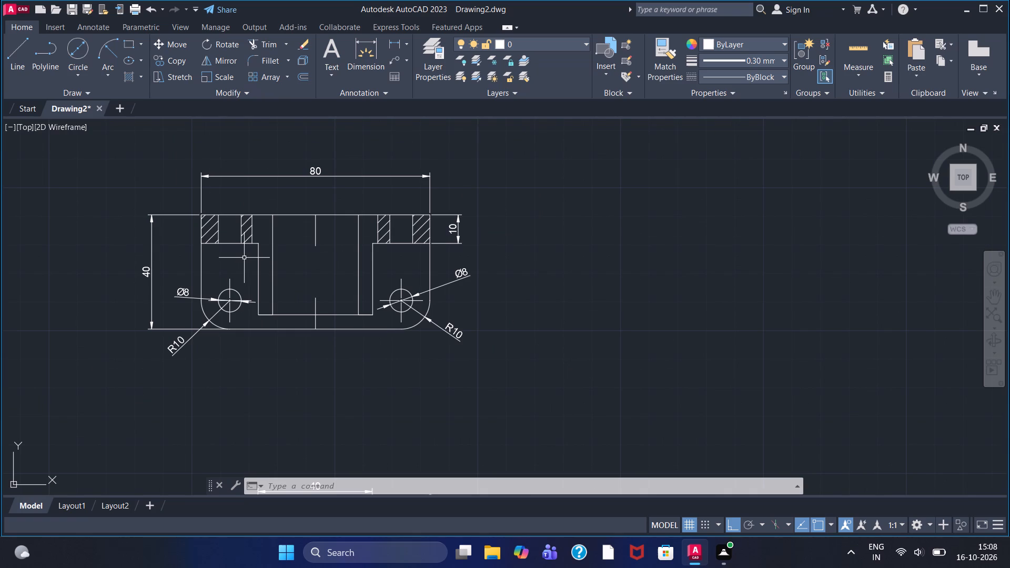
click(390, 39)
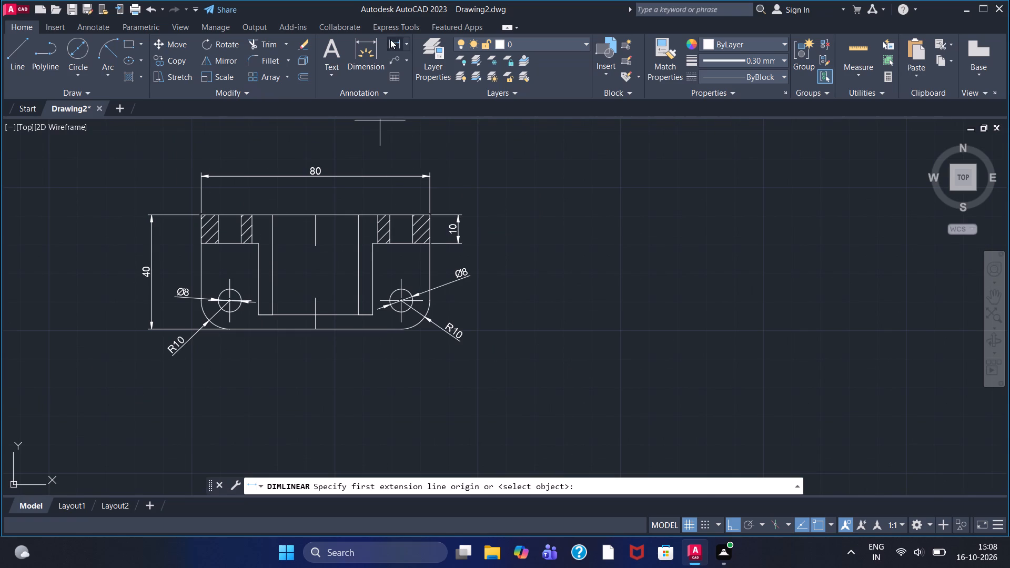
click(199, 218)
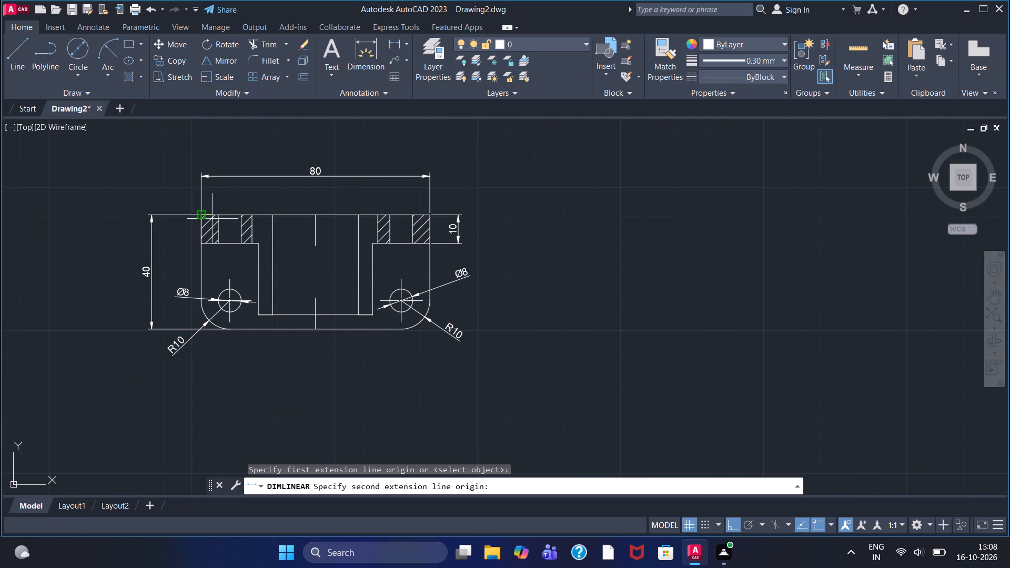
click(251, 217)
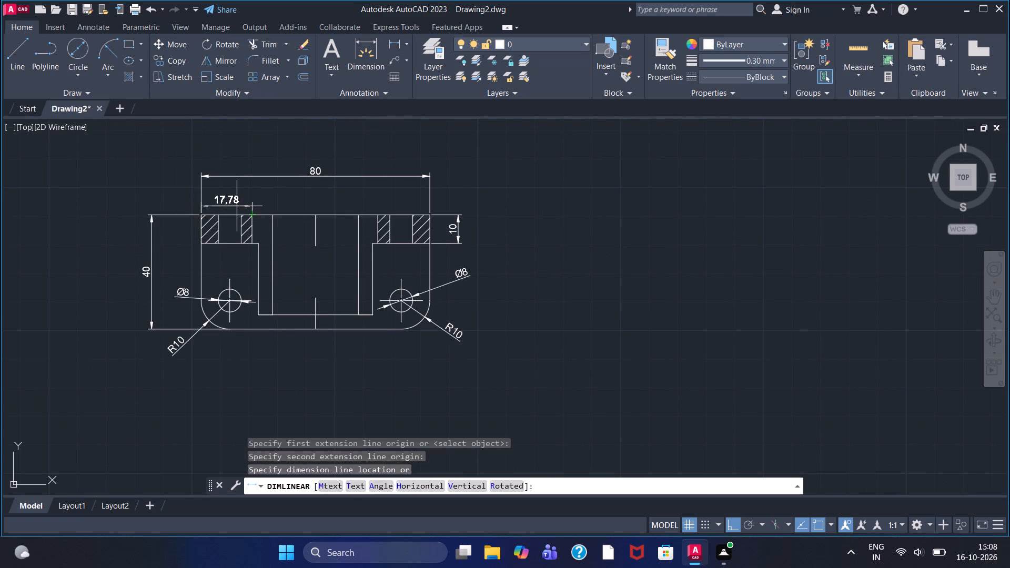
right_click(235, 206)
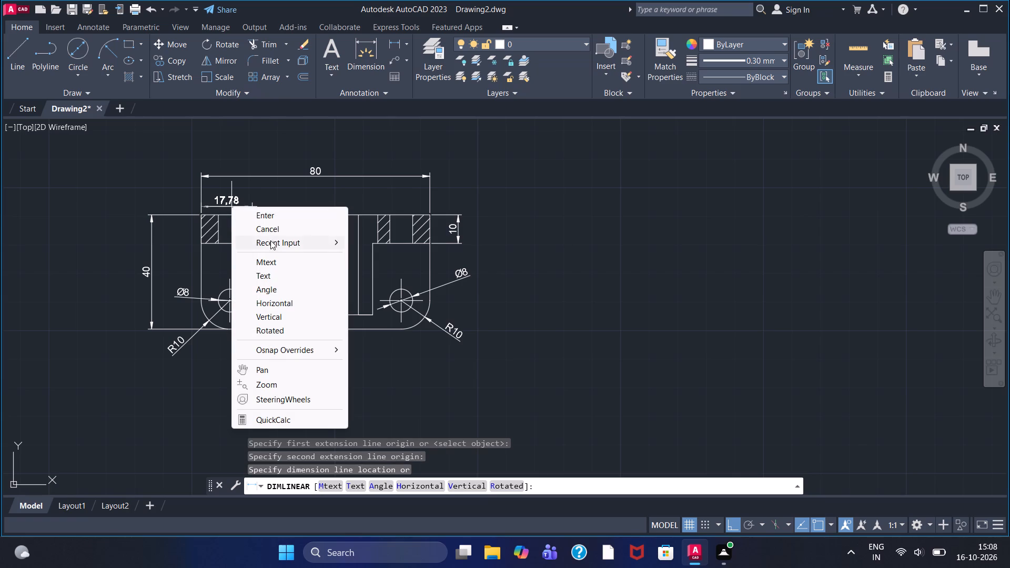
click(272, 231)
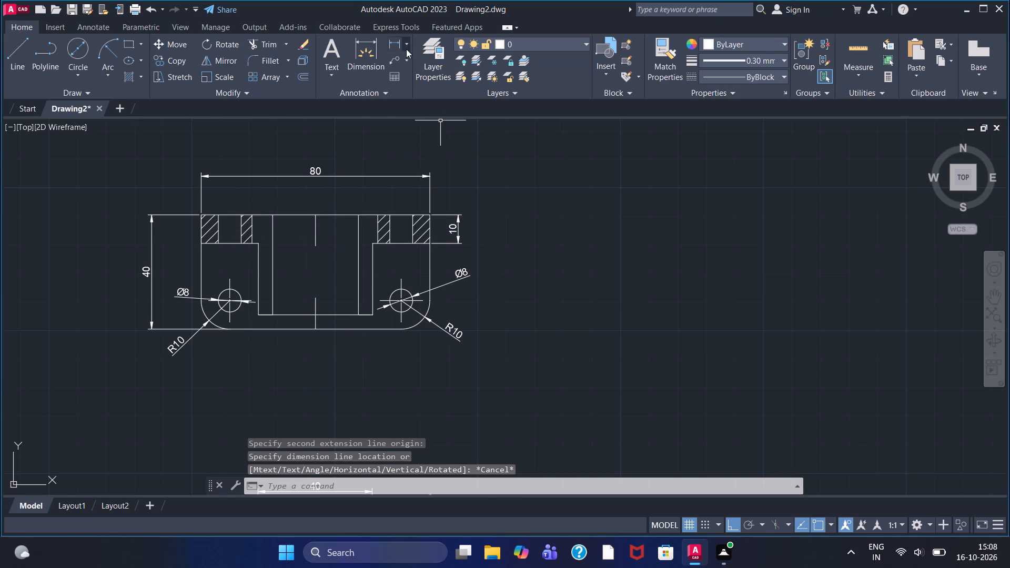
Add a horizontal linear dimension from the upper view's right inner vertical line to its right outer edge, placing it below the overall width dimension.
click(387, 39)
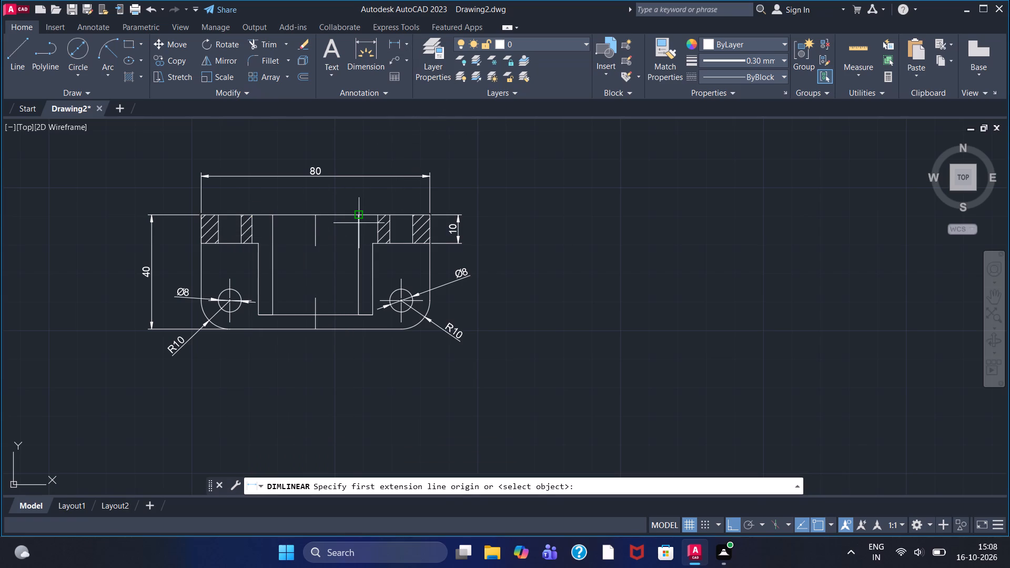
click(359, 223)
click(430, 216)
click(401, 199)
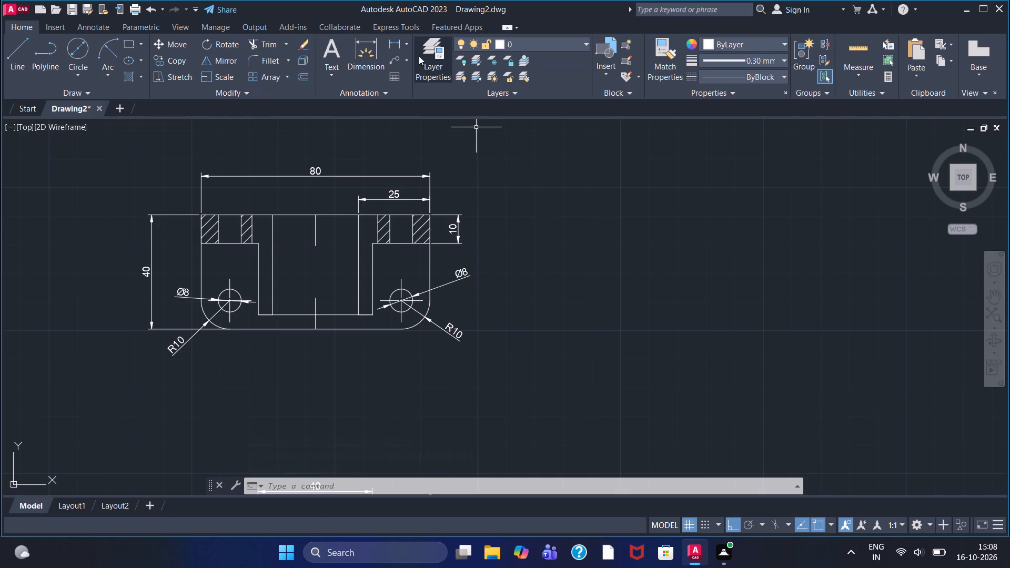
Add a horizontal linear dimension from the upper view's left inner vertical line to its left outer edge, placing it above the top edge.
click(397, 45)
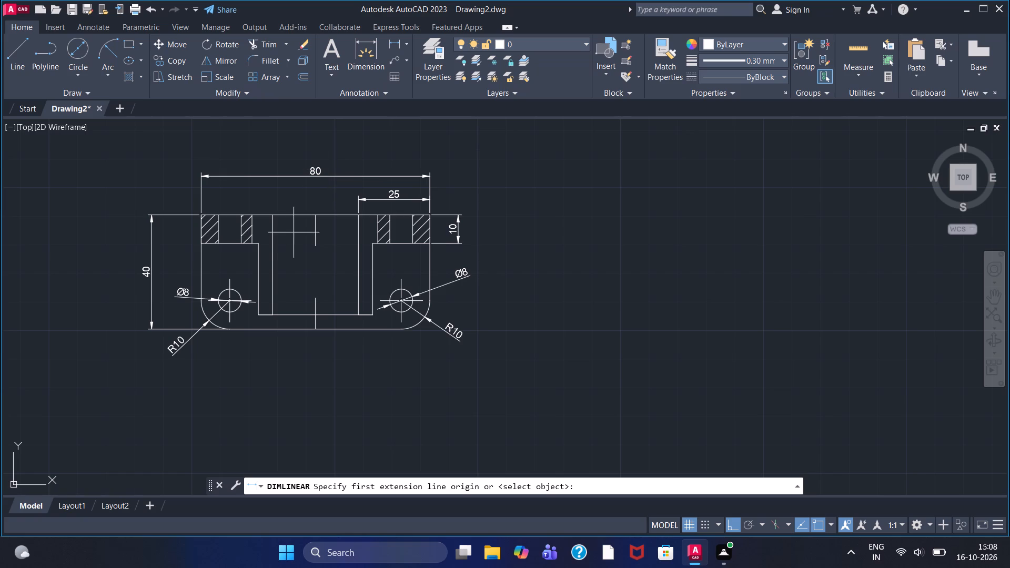
click(270, 215)
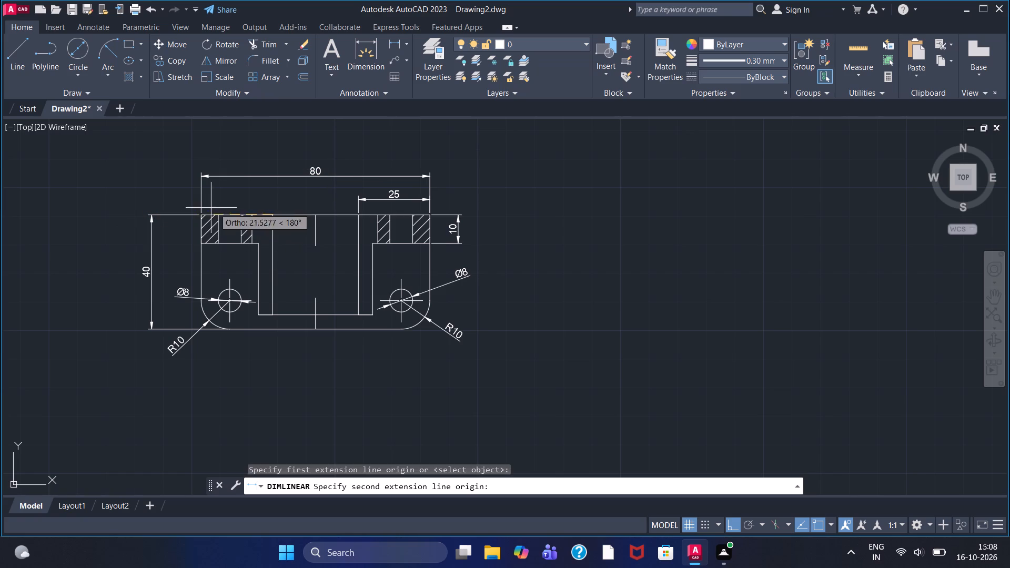
click(205, 215)
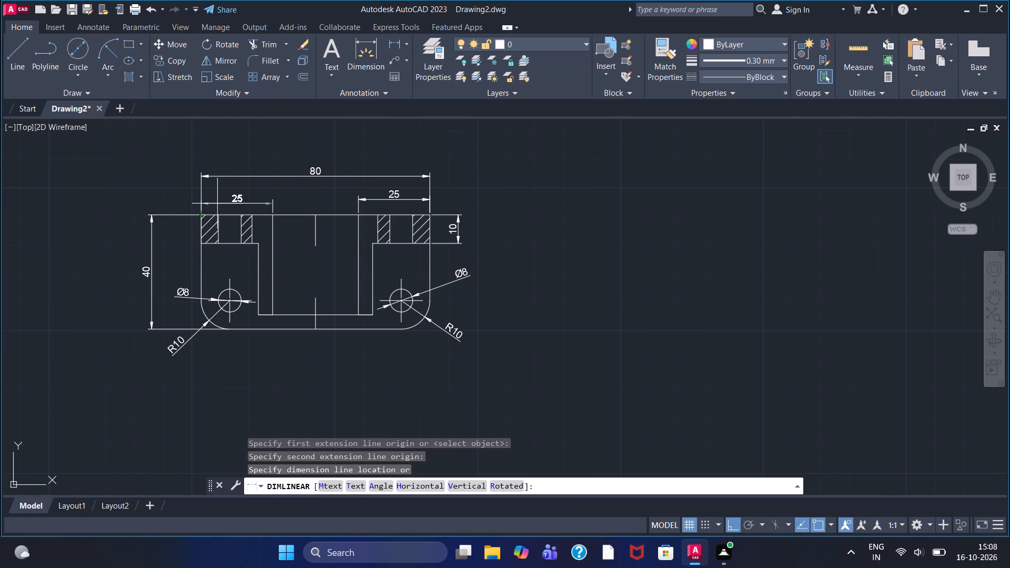
click(217, 204)
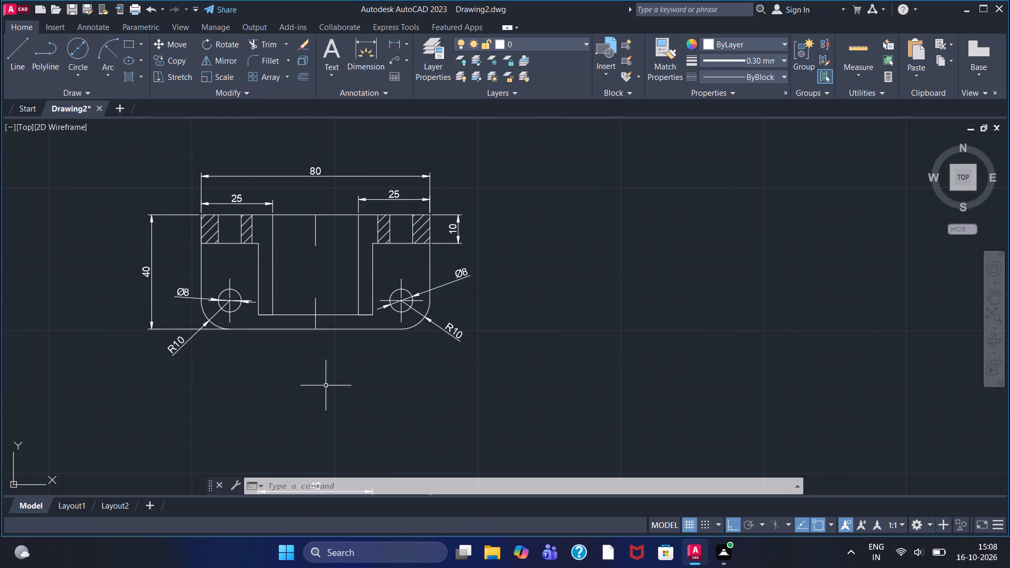
Examine the upper view's hatched flanges, hole areas and central outline, and compare them with the other views for missing details.
scroll(305, 281, up, 2)
scroll(305, 281, down, 1)
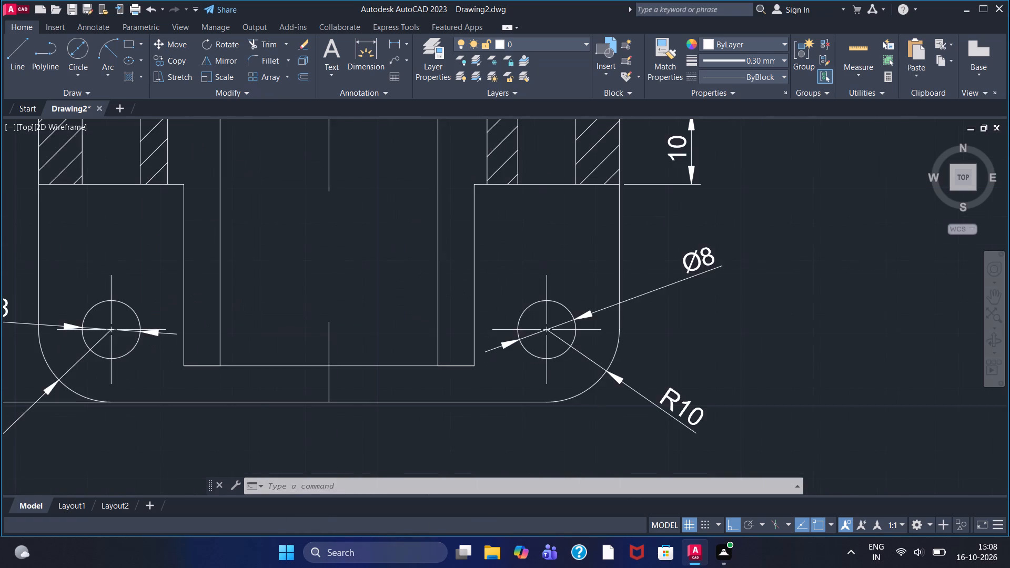
middle_drag(304, 261, 304, 306)
scroll(304, 305, down, 1)
scroll(258, 225, up, 2)
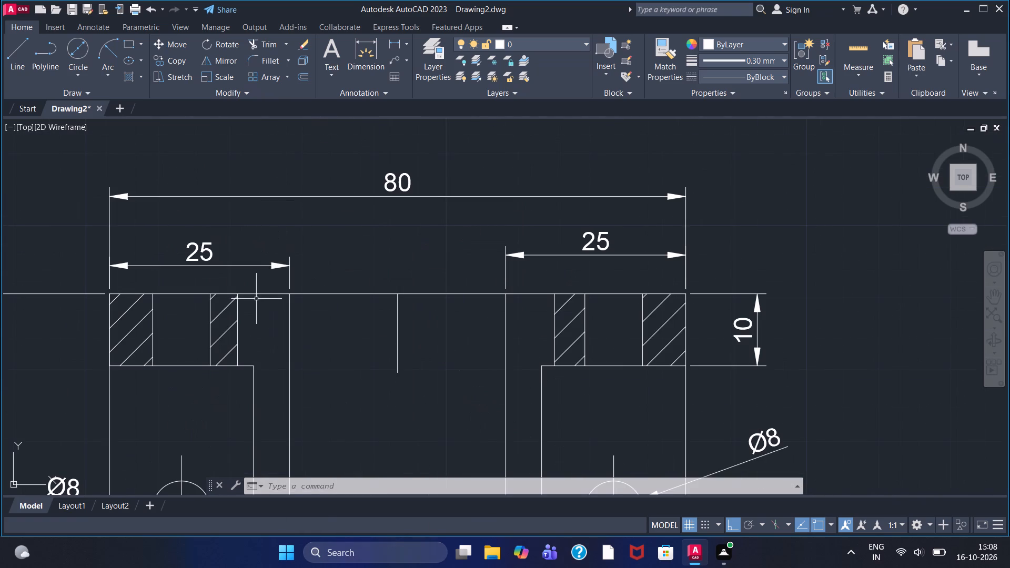
scroll(252, 337, down, 1)
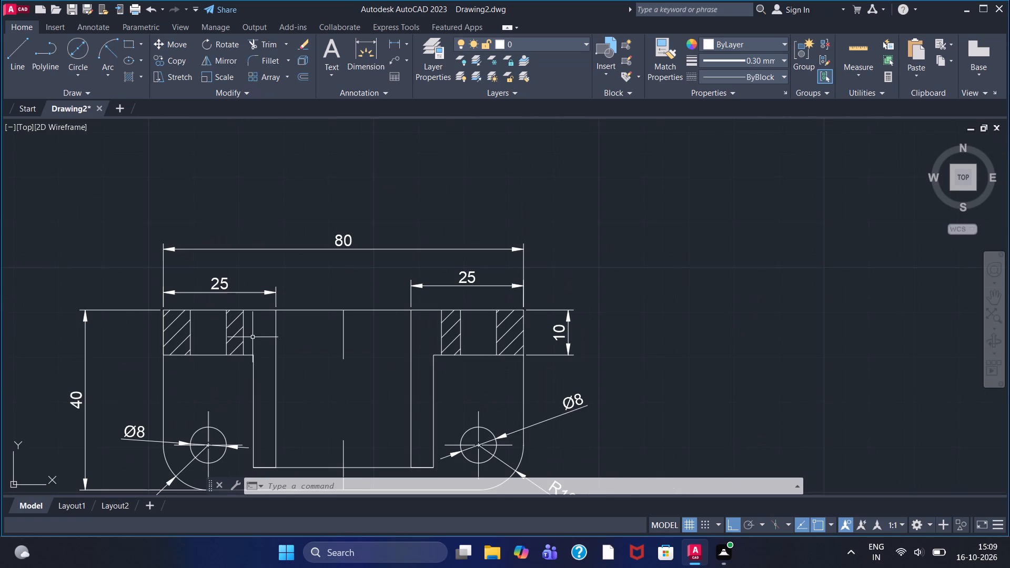
scroll(252, 330, up, 3)
scroll(252, 319, down, 3)
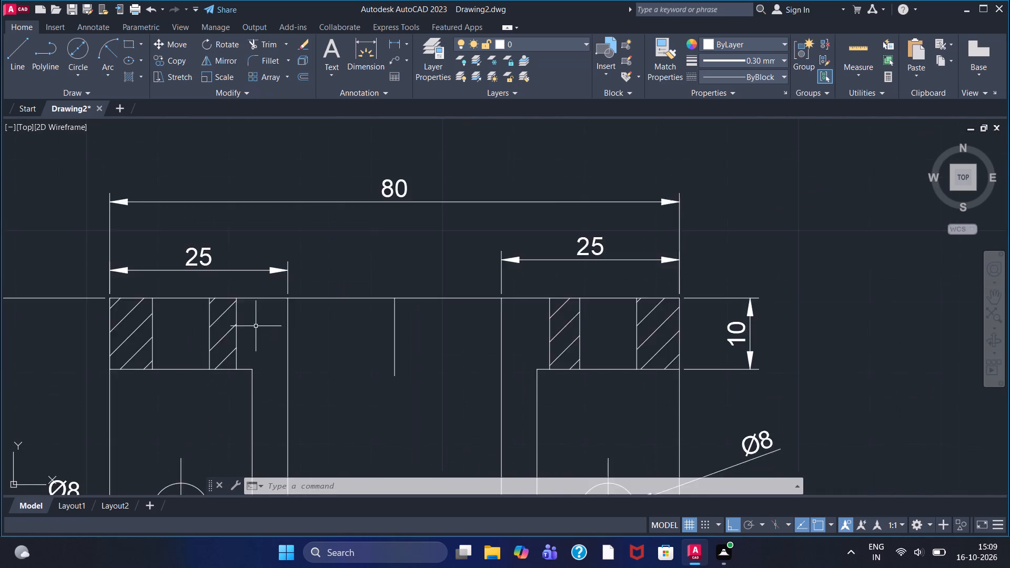
scroll(425, 397, down, 2)
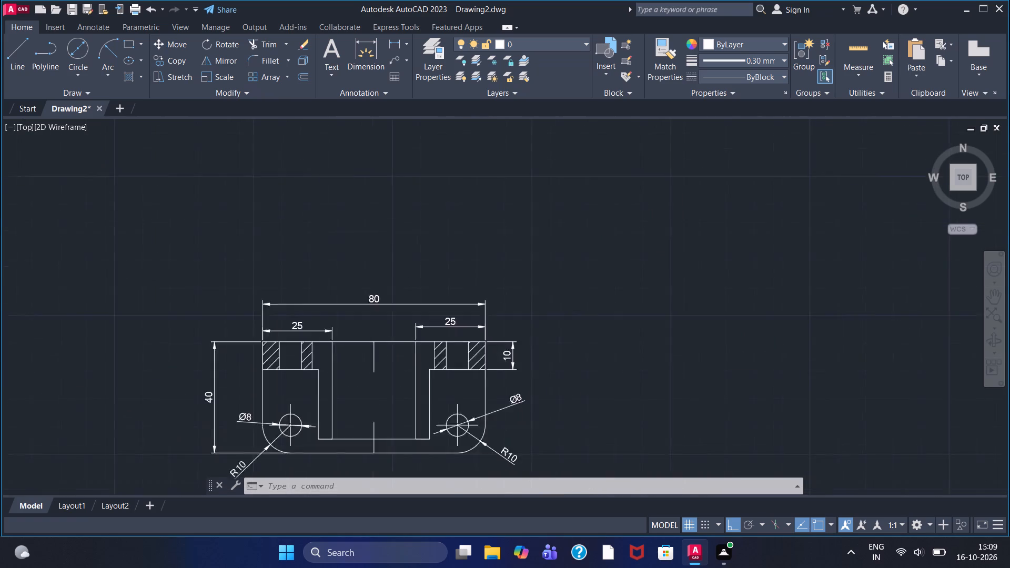
scroll(425, 397, down, 1)
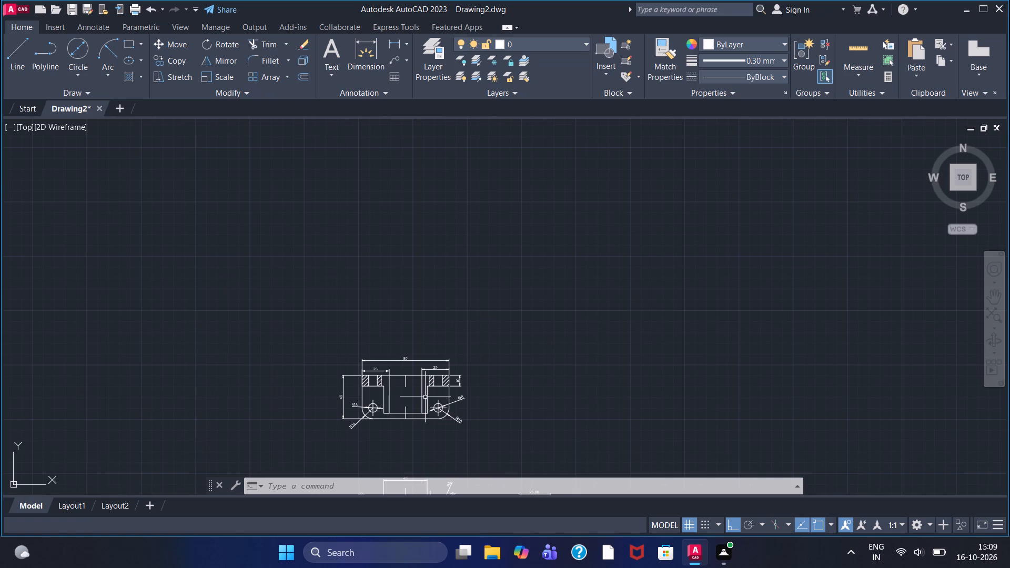
scroll(425, 397, up, 1)
scroll(397, 356, up, 2)
scroll(391, 340, down, 2)
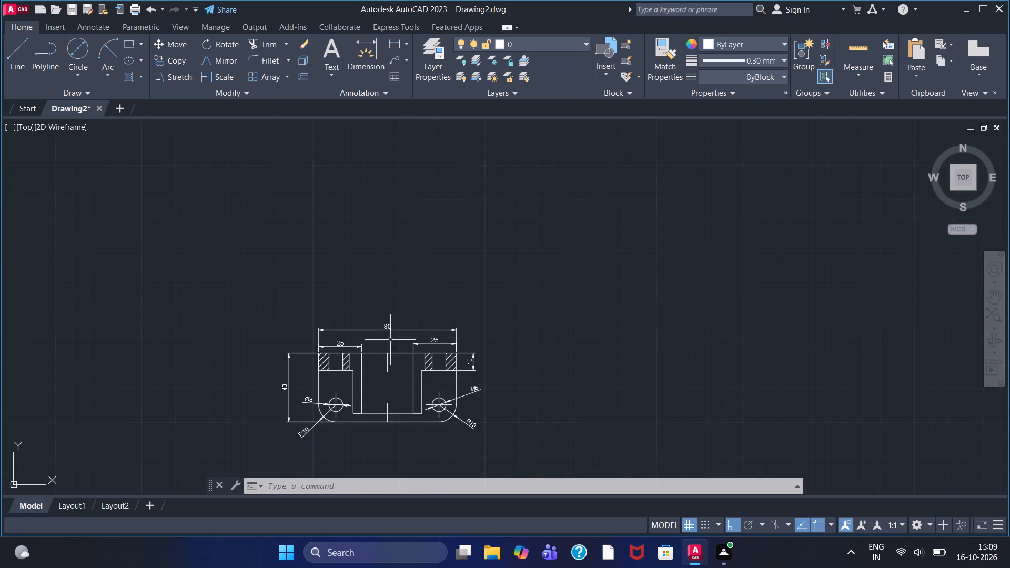
middle_drag(388, 267, 421, 188)
scroll(398, 326, down, 1)
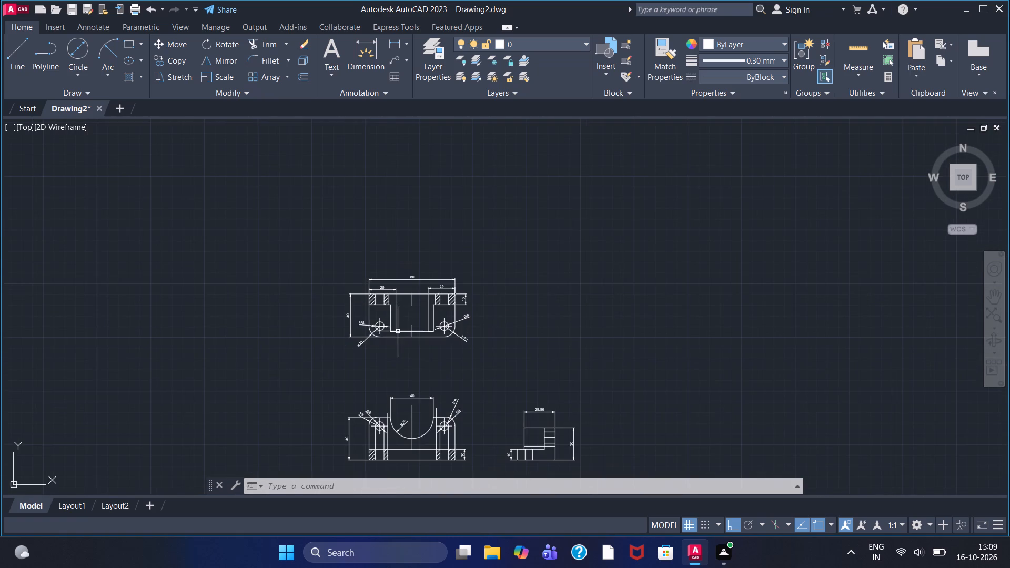
Fillet the two lower corners of the upper view's central U-shaped outline with a radius of 1.
scroll(398, 333, up, 3)
scroll(398, 333, down, 1)
scroll(398, 333, up, 2)
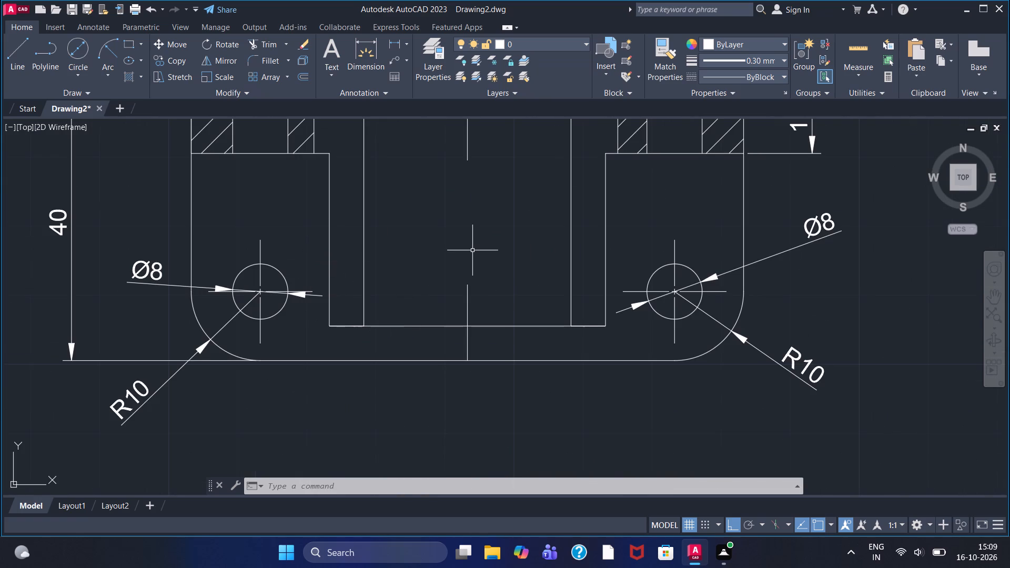
click(269, 64)
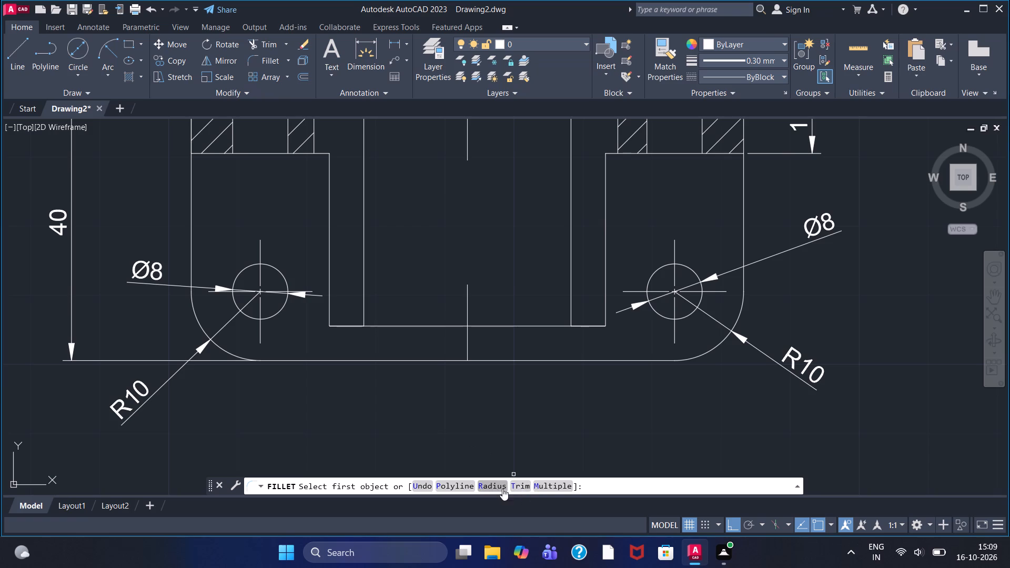
click(500, 484)
key(1)
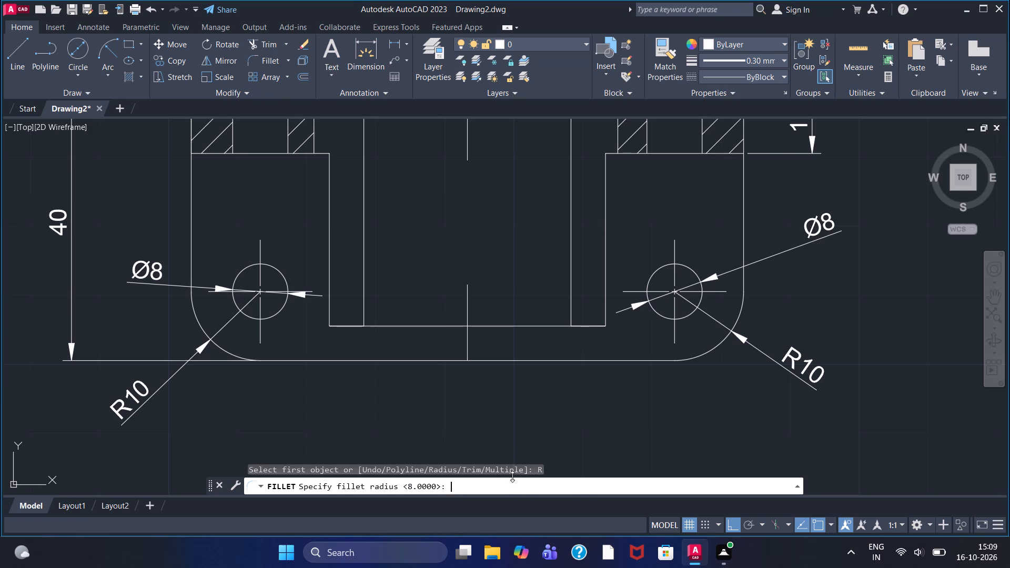
key(Return)
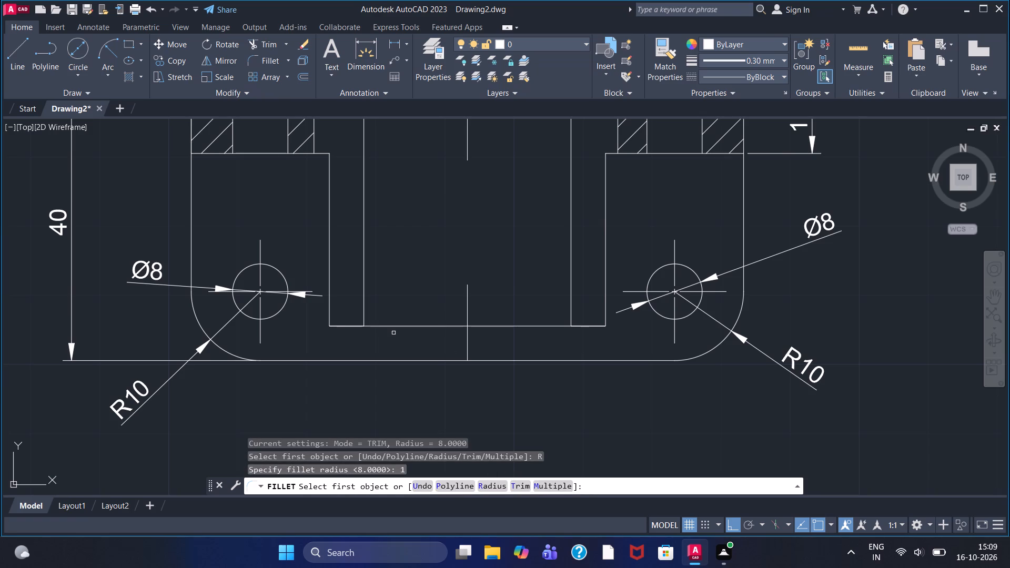
click(329, 319)
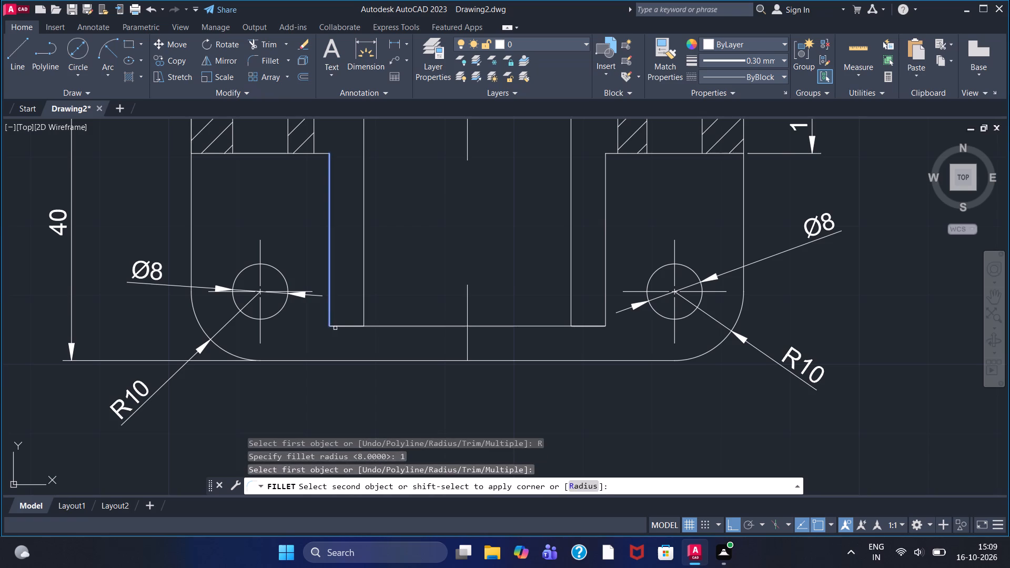
click(341, 326)
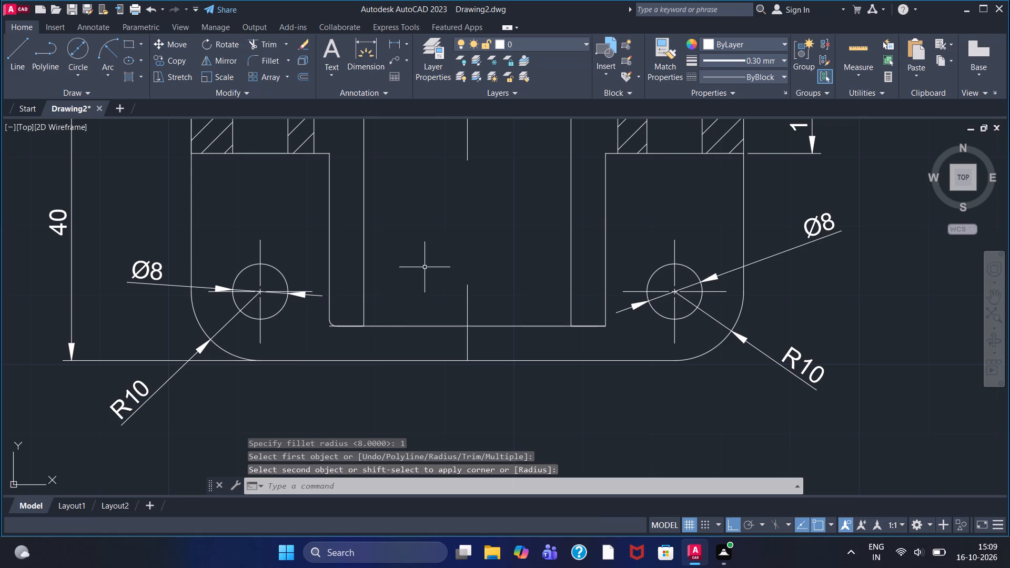
right_click(425, 265)
click(448, 273)
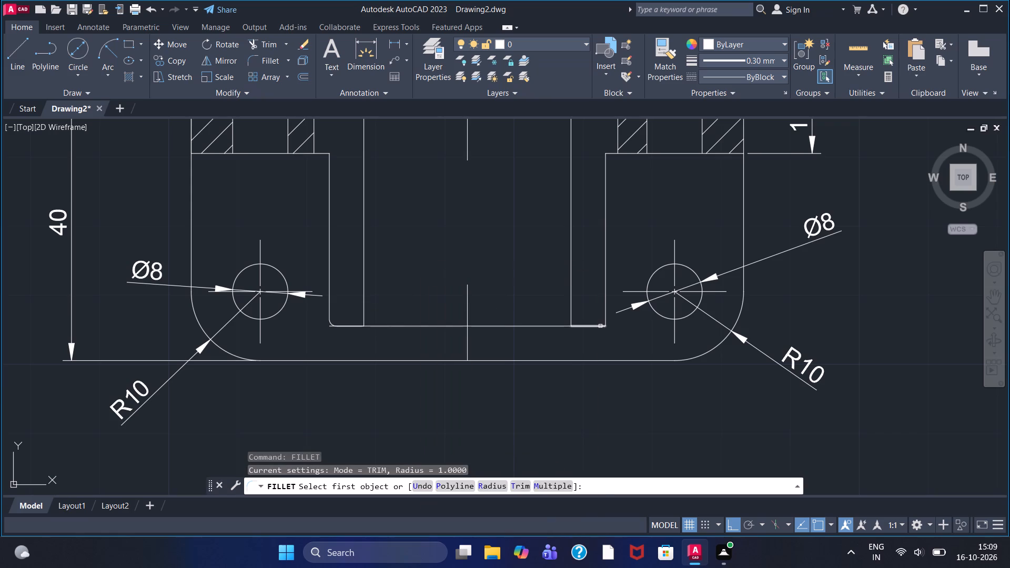
click(600, 326)
click(604, 317)
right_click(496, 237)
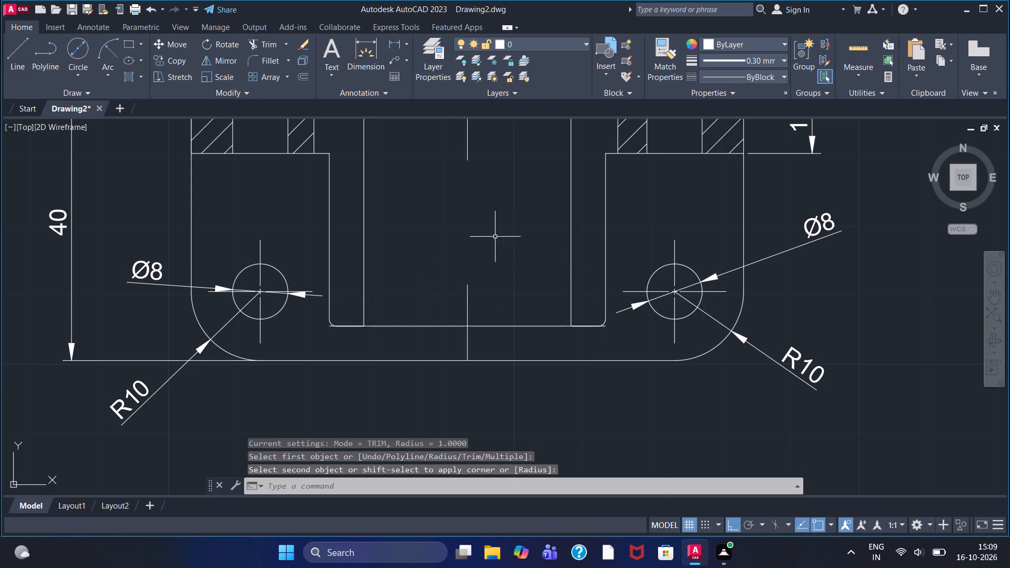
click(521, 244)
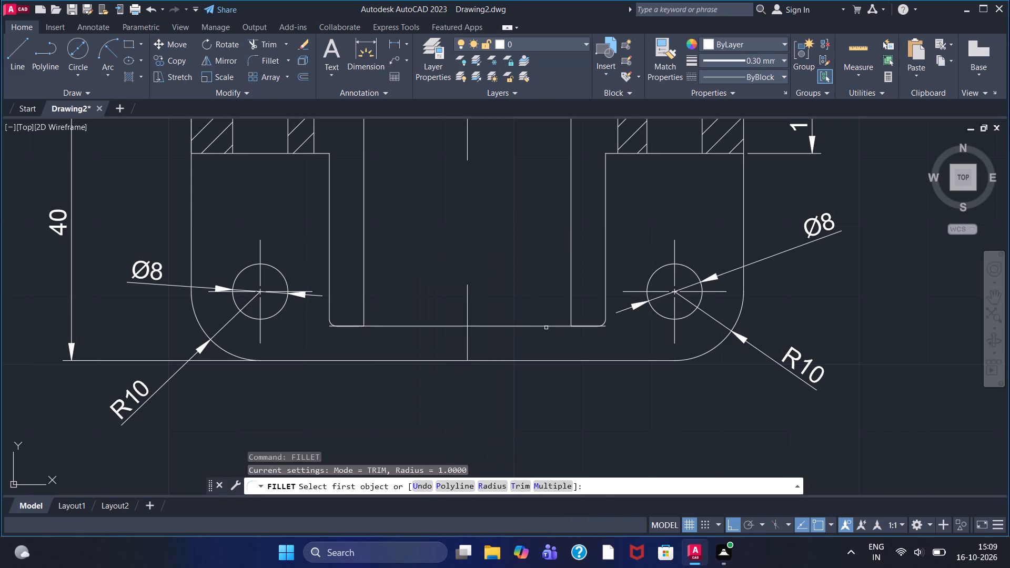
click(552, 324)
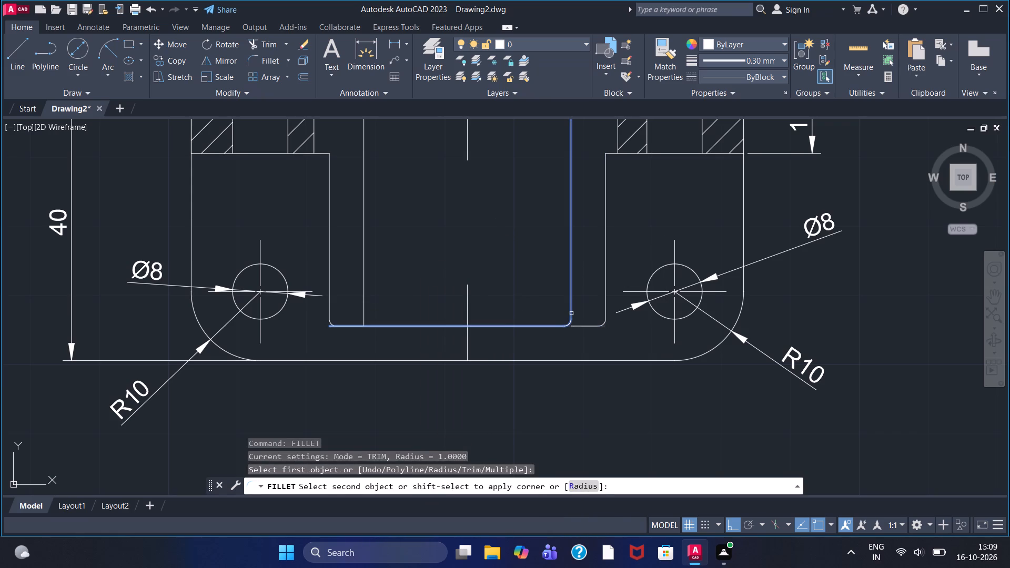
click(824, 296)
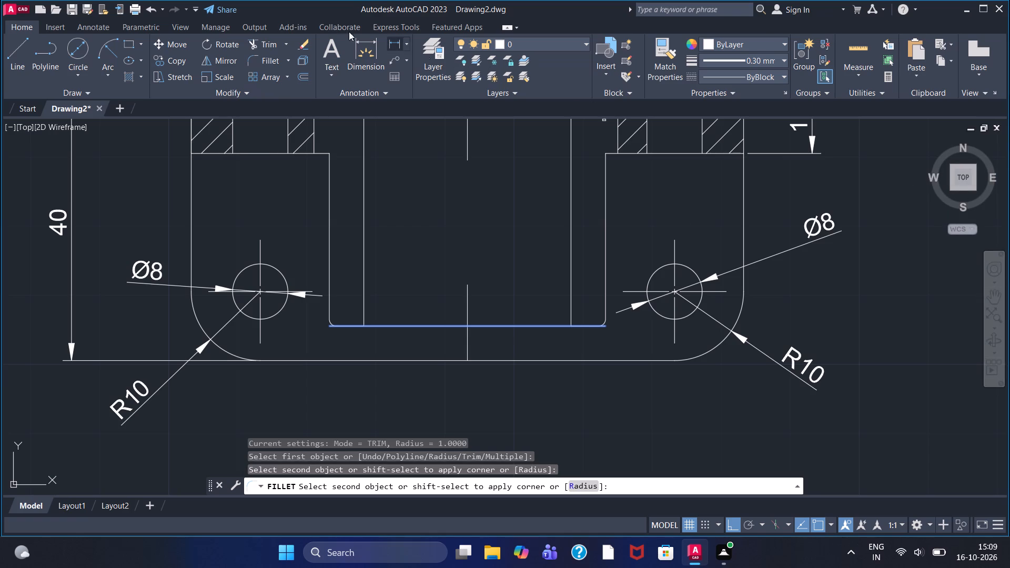
Fillet the two upper corners of the upper view's central U-shaped outline, where it meets the hatched flanges, with a radius of 1.
click(260, 61)
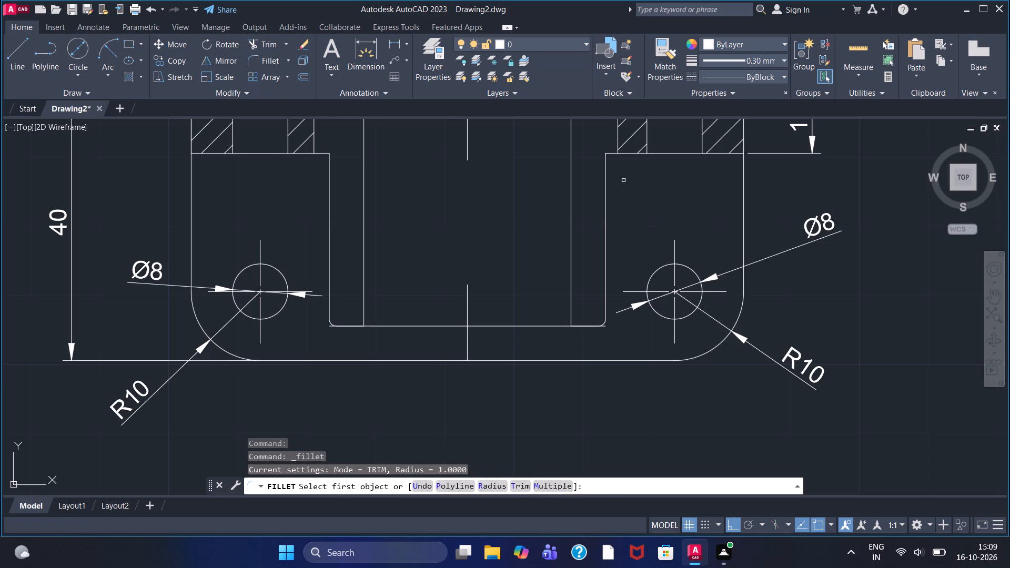
click(493, 489)
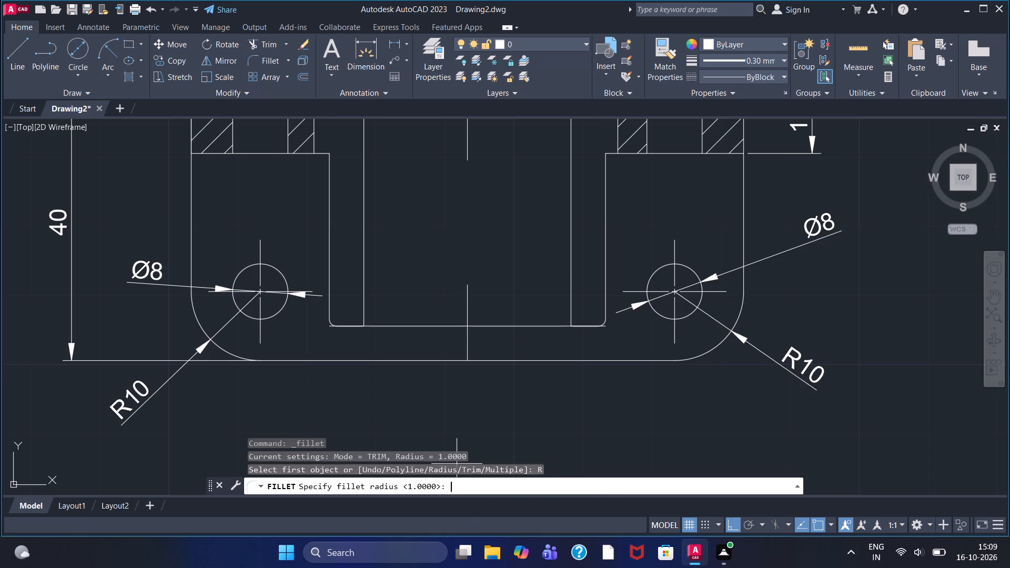
key(1)
key(Return)
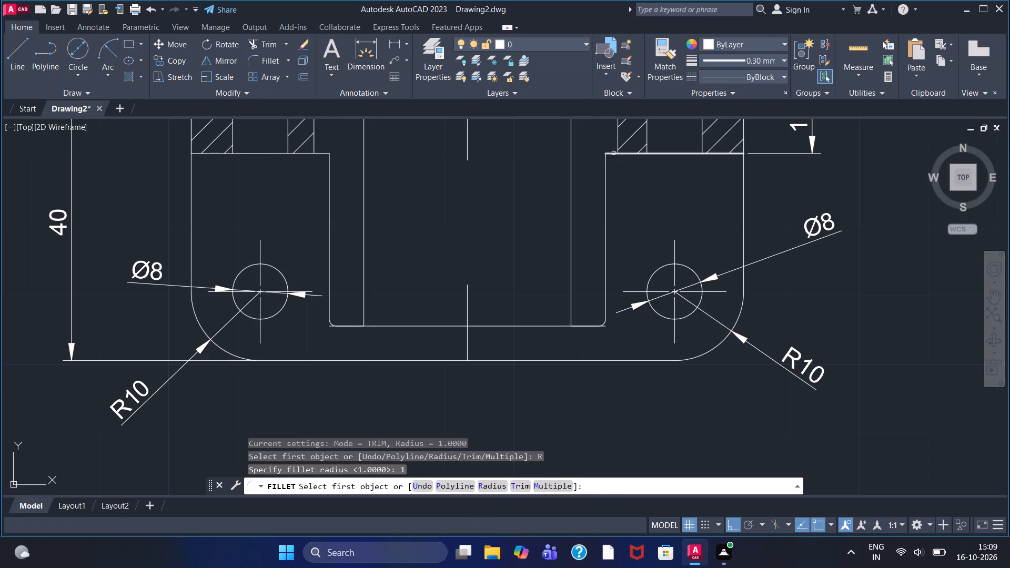
click(612, 154)
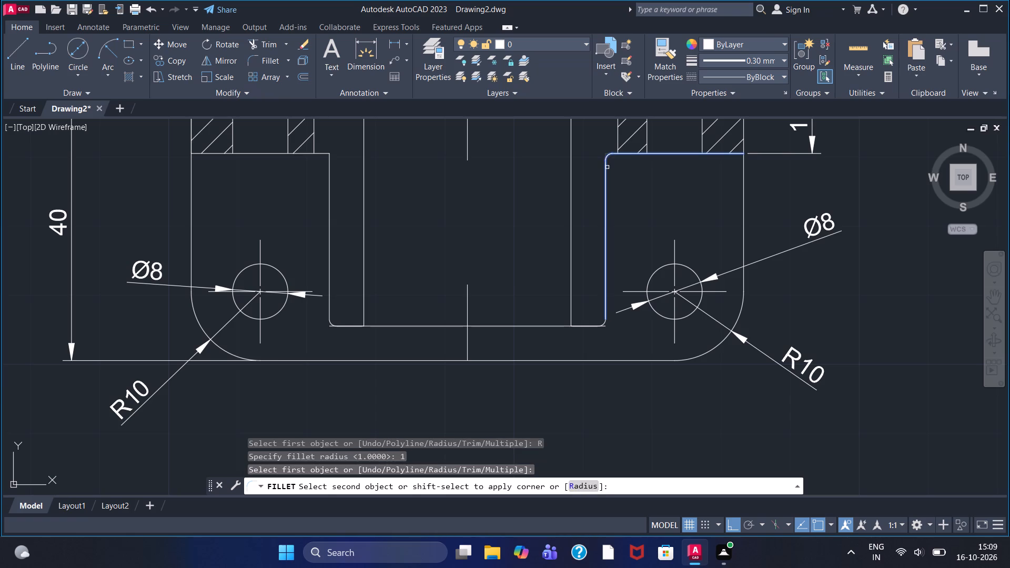
click(607, 167)
right_click(371, 172)
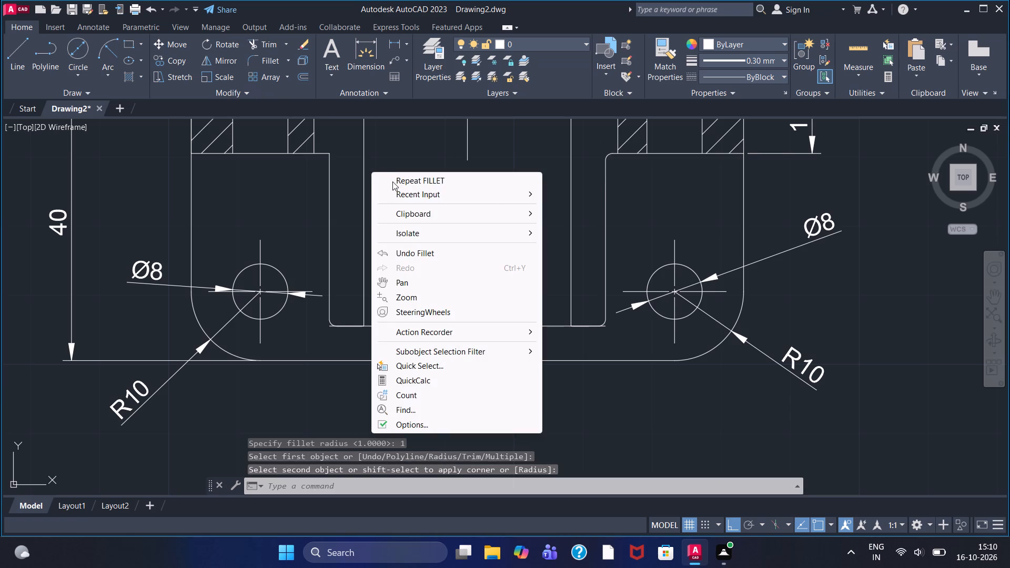
click(392, 181)
click(322, 154)
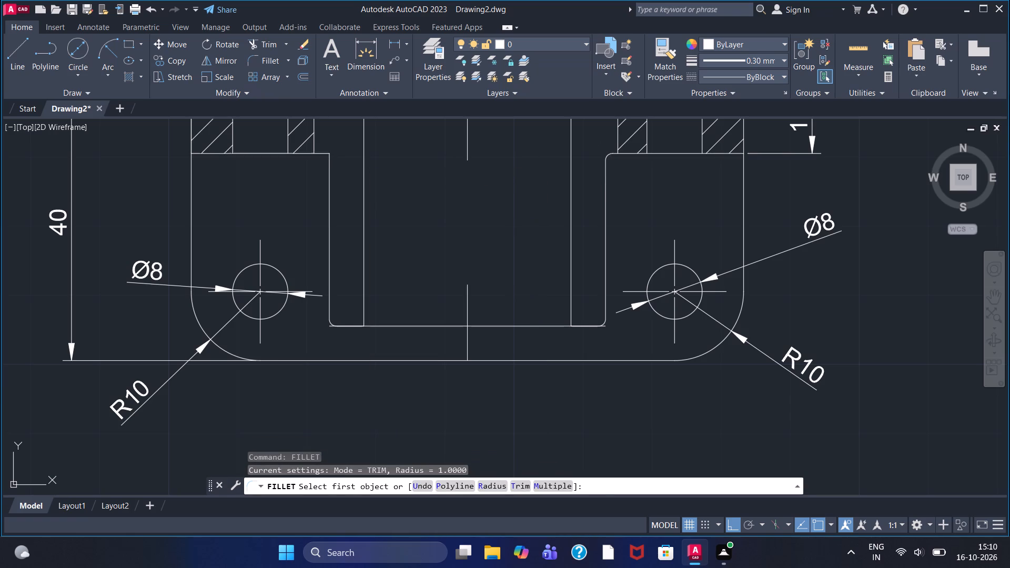
click(330, 168)
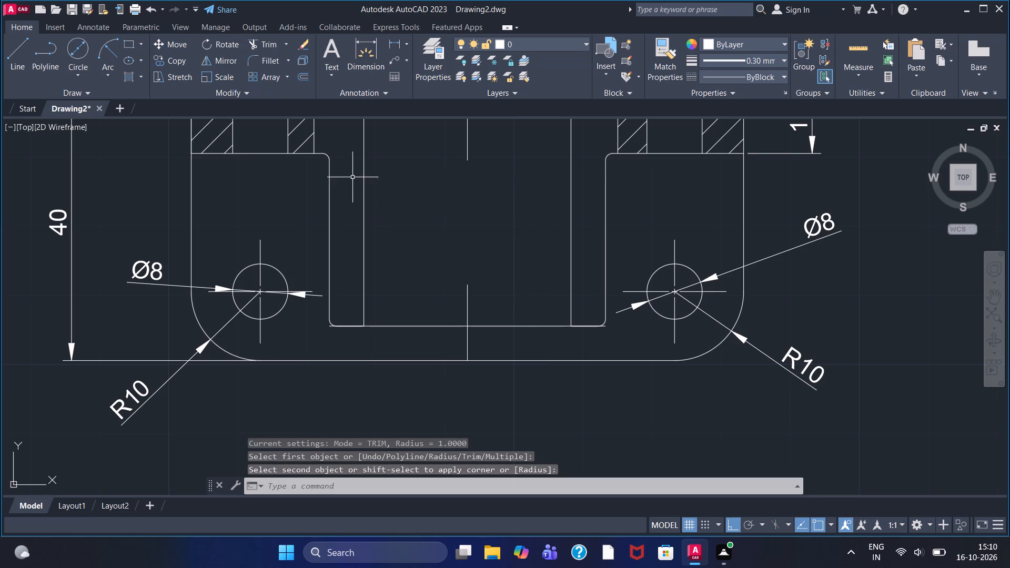
Examine the front view's outline, holes and hatched base, and compare it with the other views for corners that still need fillets.
scroll(380, 148, up, 1)
scroll(380, 148, down, 4)
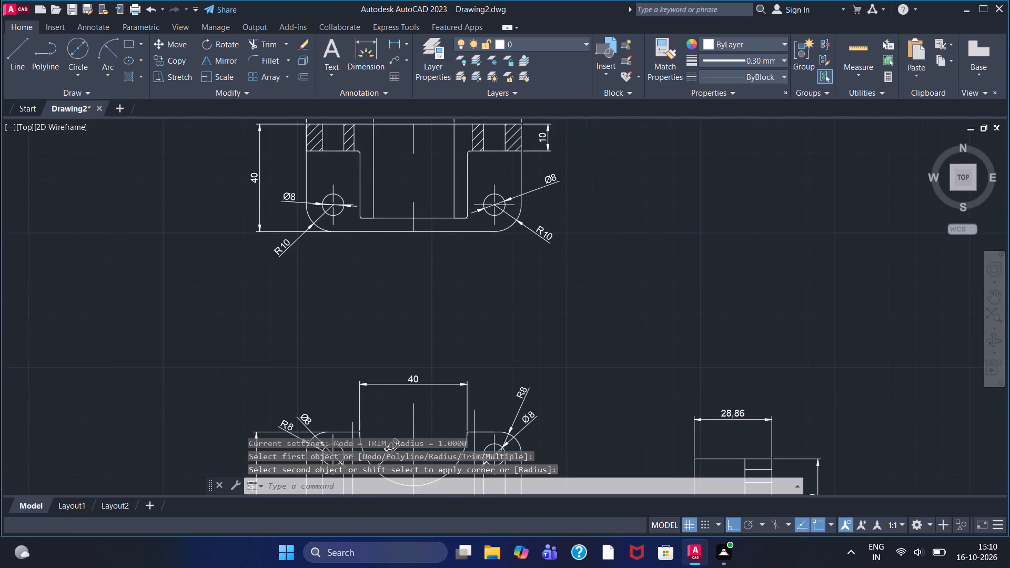
scroll(403, 357, up, 1)
scroll(405, 350, down, 1)
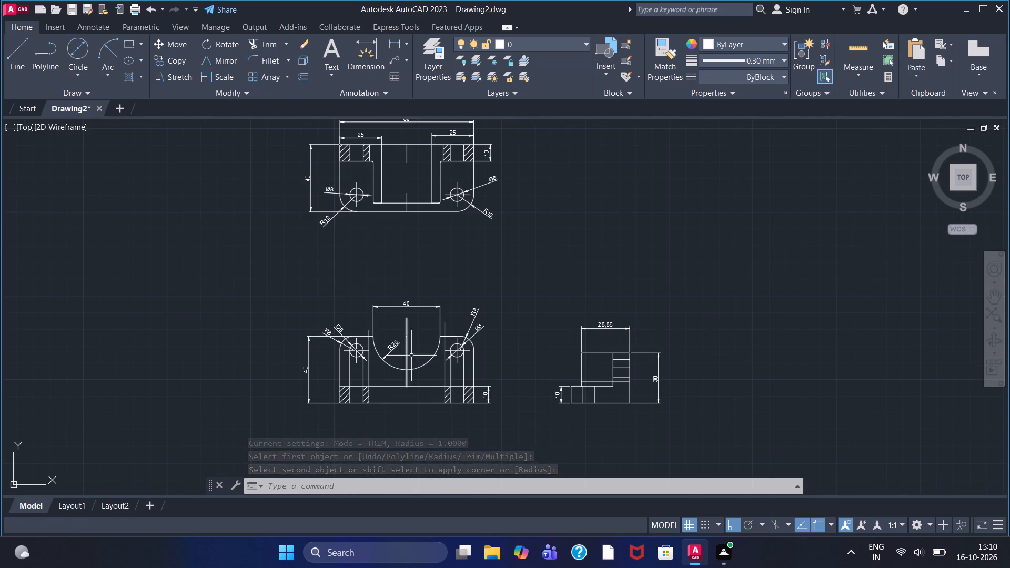
scroll(435, 387, up, 2)
scroll(416, 358, down, 1)
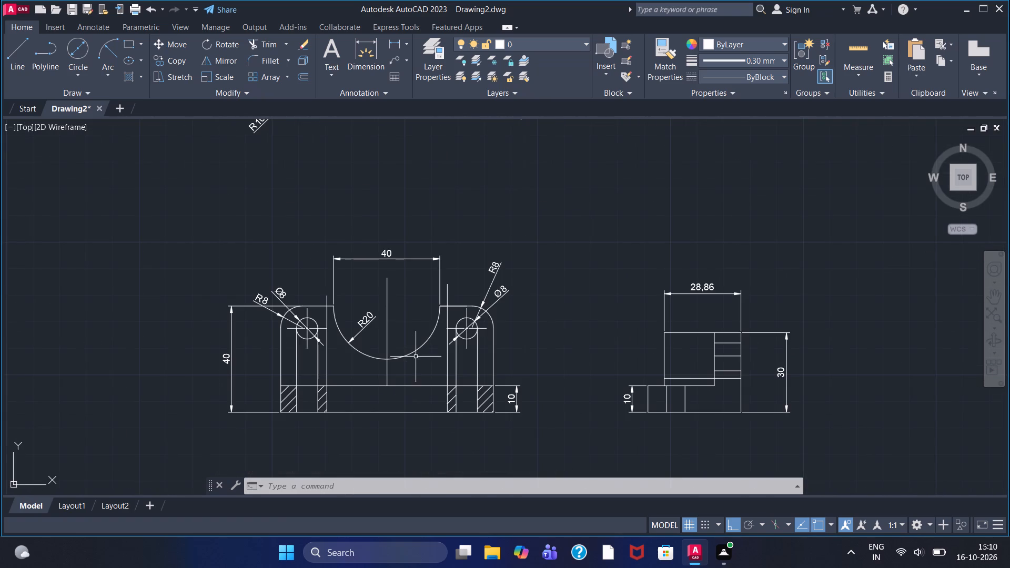
middle_drag(431, 356, 442, 312)
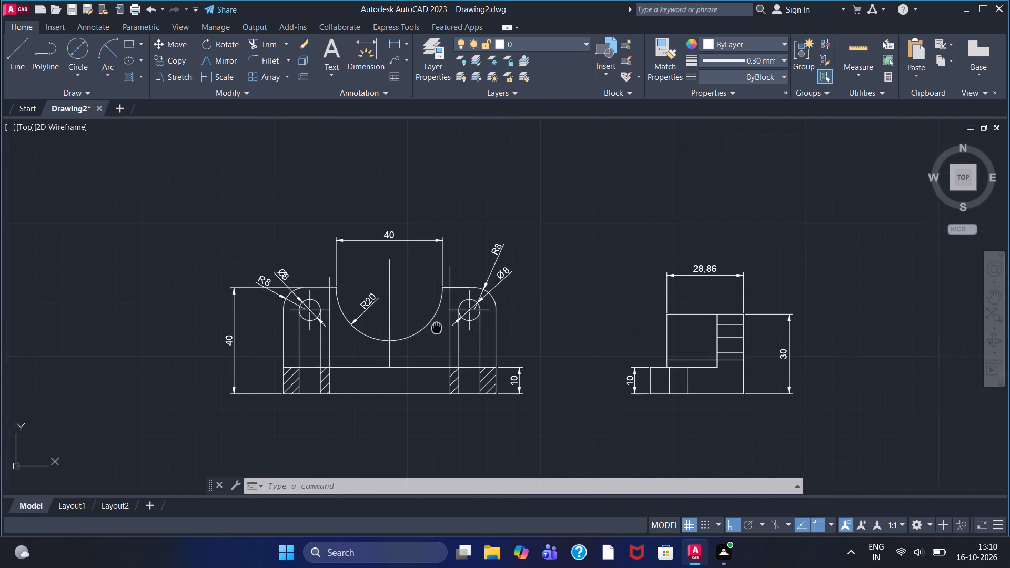
middle_drag(442, 312, 454, 286)
scroll(500, 313, down, 1)
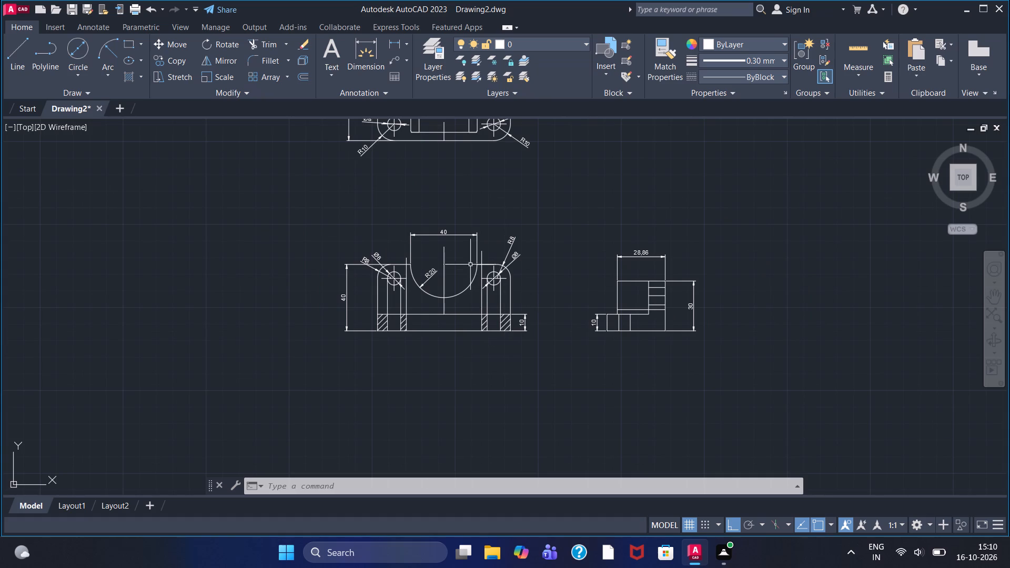
scroll(473, 308, up, 3)
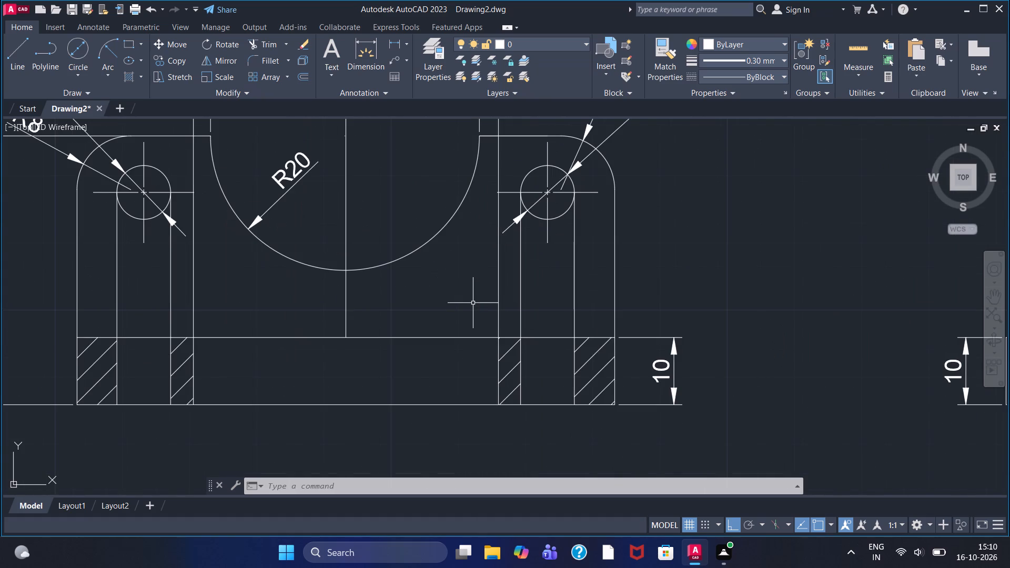
scroll(473, 303, down, 2)
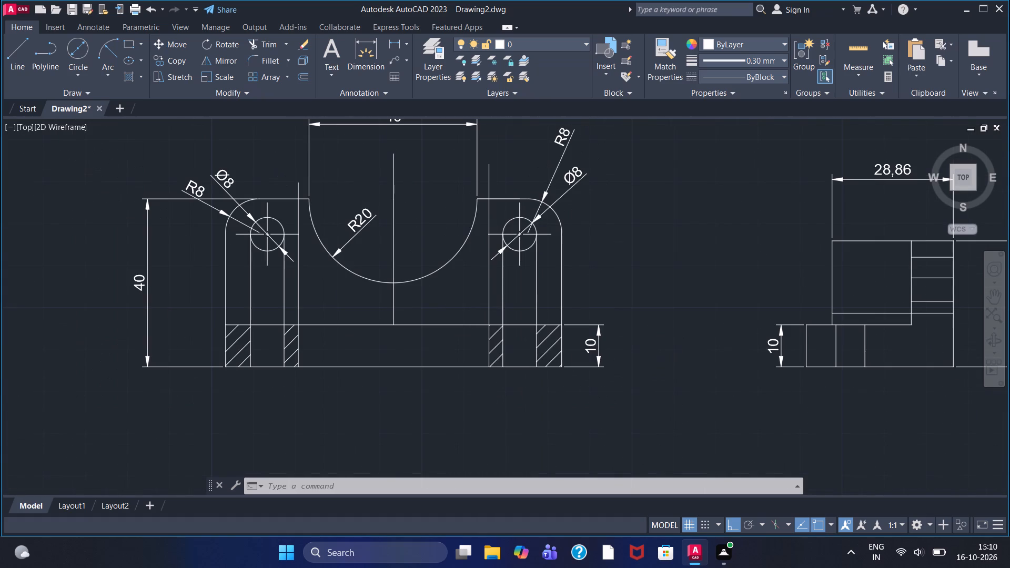
scroll(473, 301, down, 1)
scroll(386, 299, up, 3)
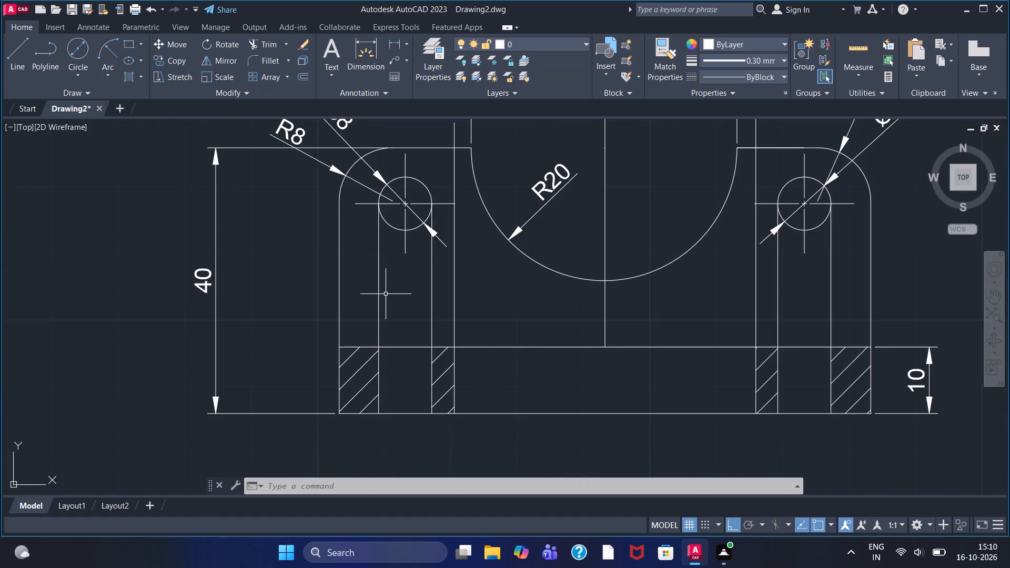
scroll(386, 296, down, 2)
Fillet the side view's inner step corner and the upper and lower outer corners of its base flange with a radius of 1.
scroll(765, 326, up, 2)
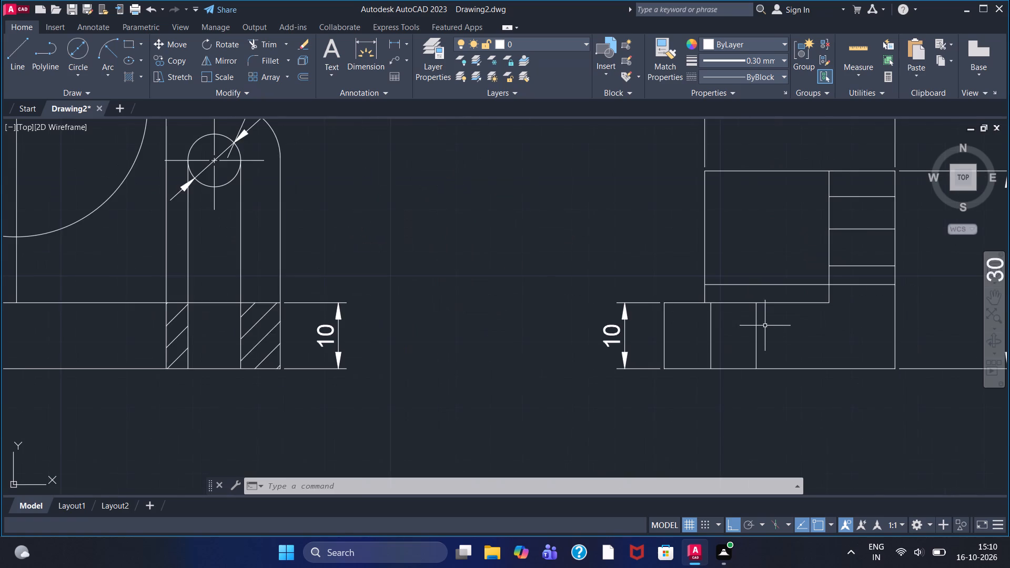
scroll(803, 291, up, 1)
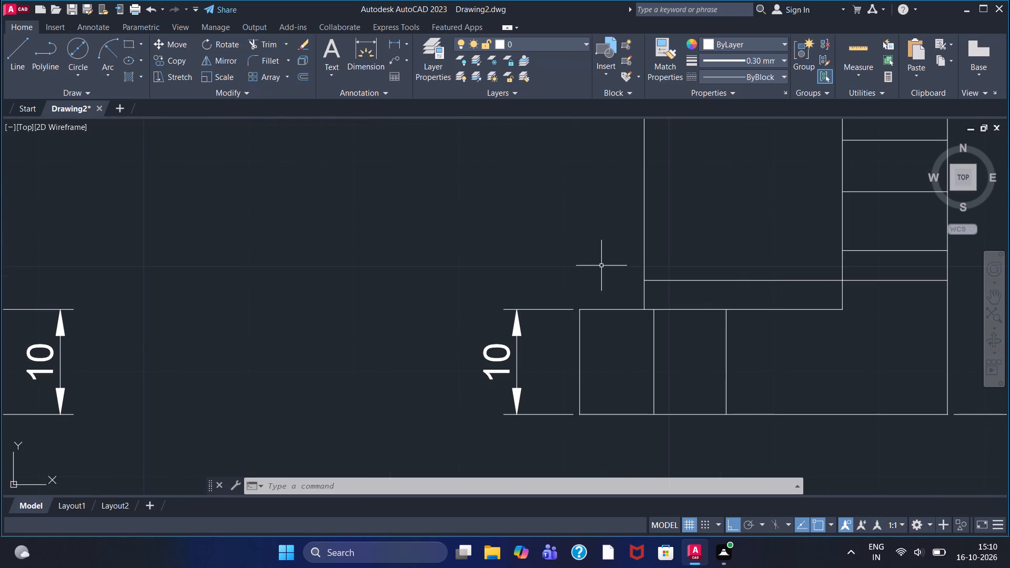
right_click(336, 234)
click(373, 239)
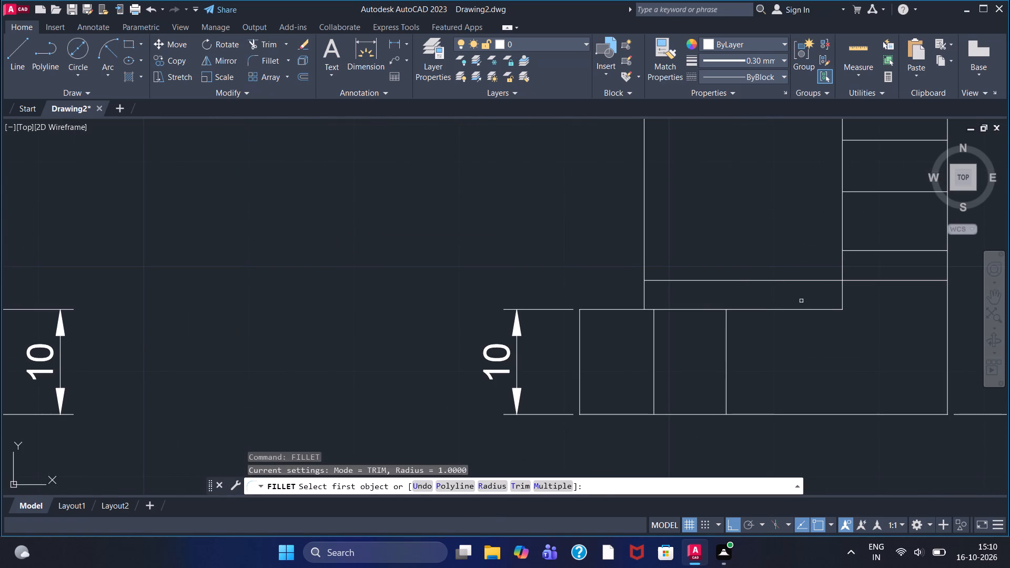
click(835, 311)
click(844, 300)
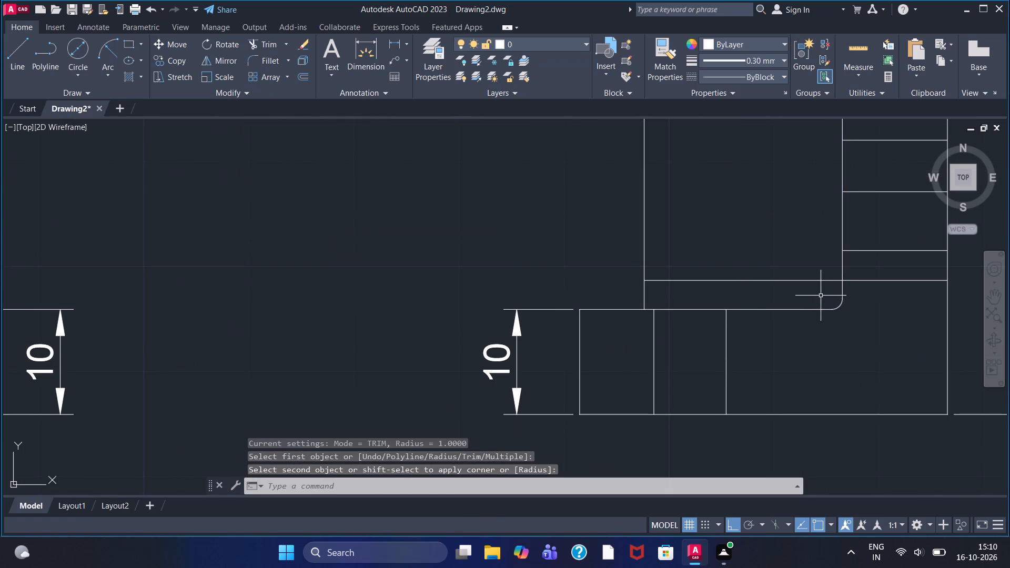
right_click(483, 212)
click(508, 219)
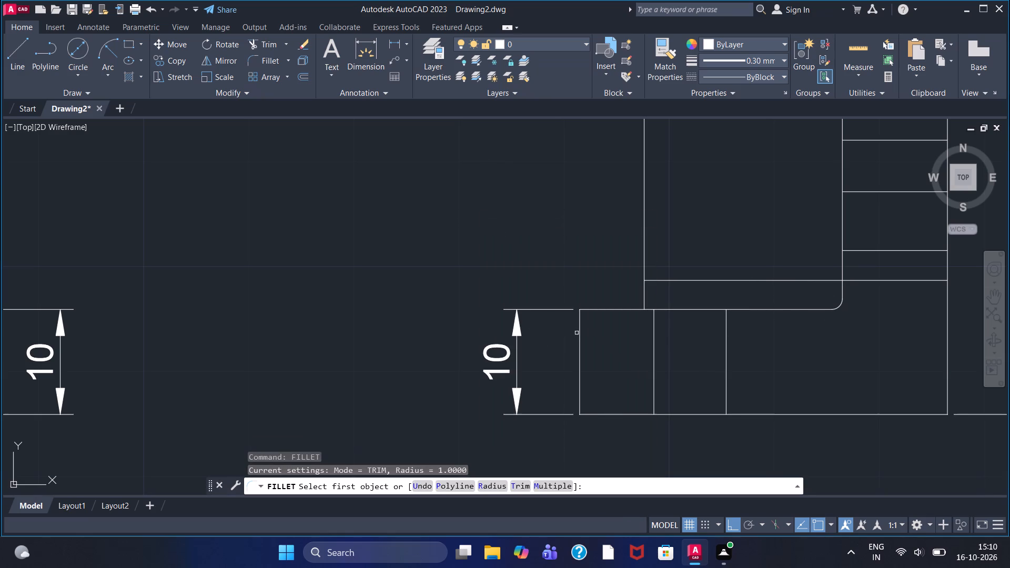
click(580, 325)
click(594, 311)
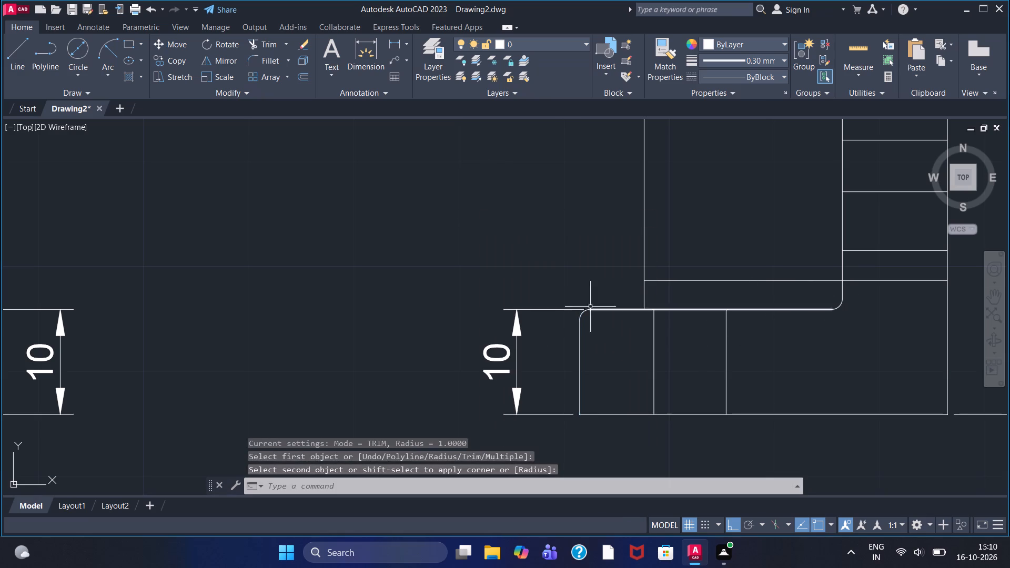
right_click(498, 195)
click(554, 205)
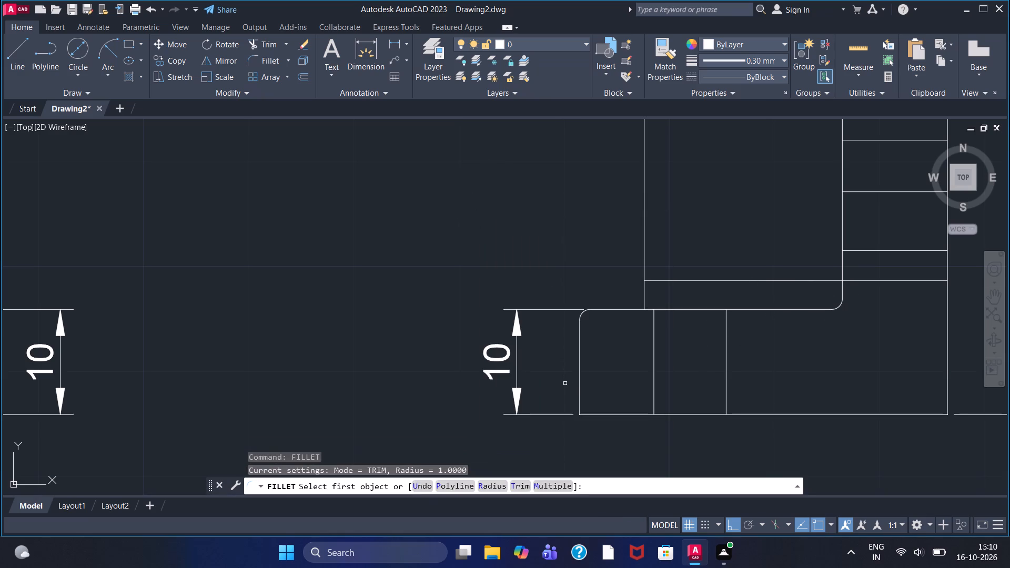
click(580, 394)
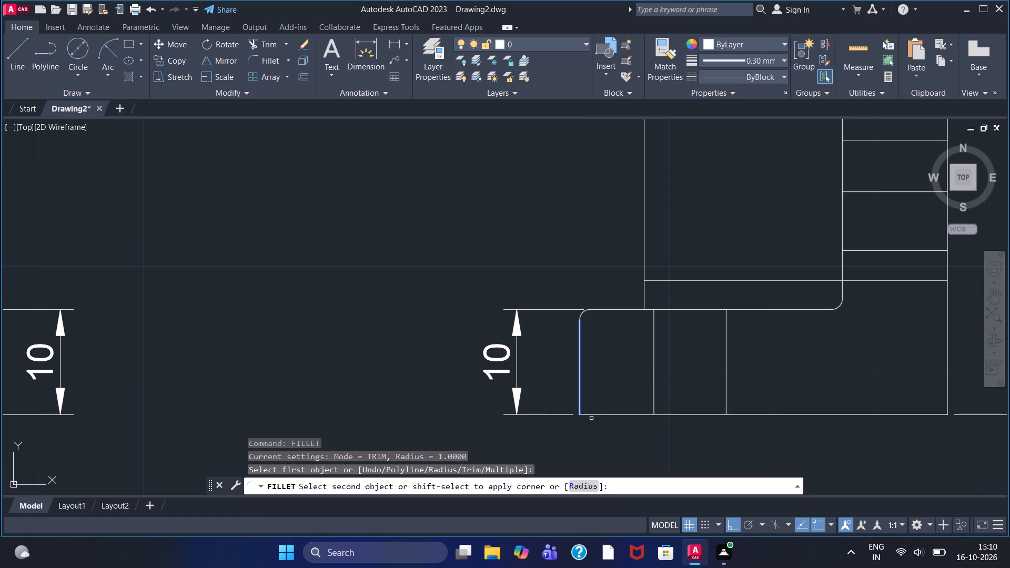
click(595, 415)
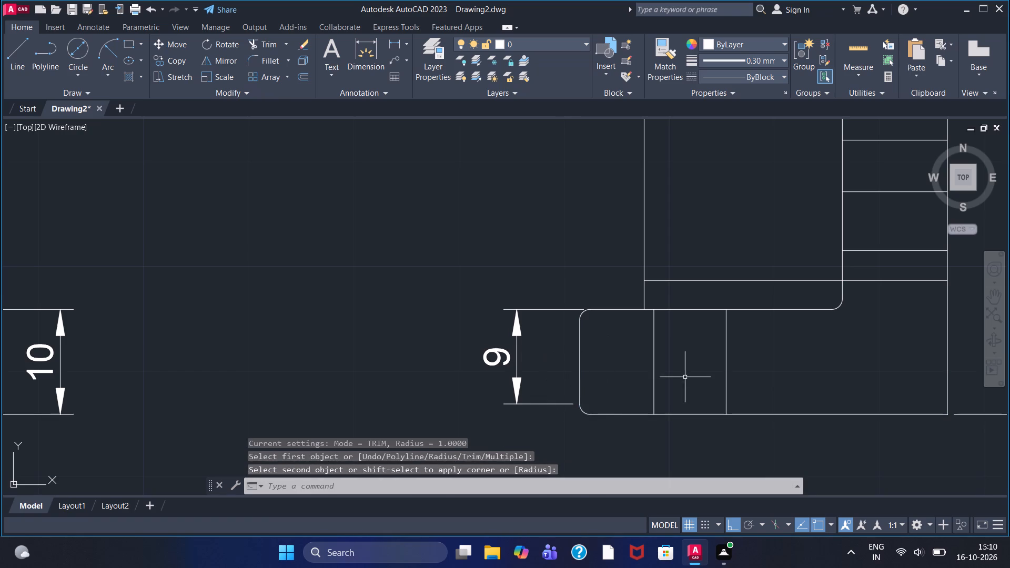
Fillet the side view's lower right corner, between the bottom edge and the rear vertical edge, with a radius of 1.
scroll(646, 374, up, 2)
scroll(742, 400, down, 2)
scroll(812, 422, down, 1)
scroll(906, 420, down, 1)
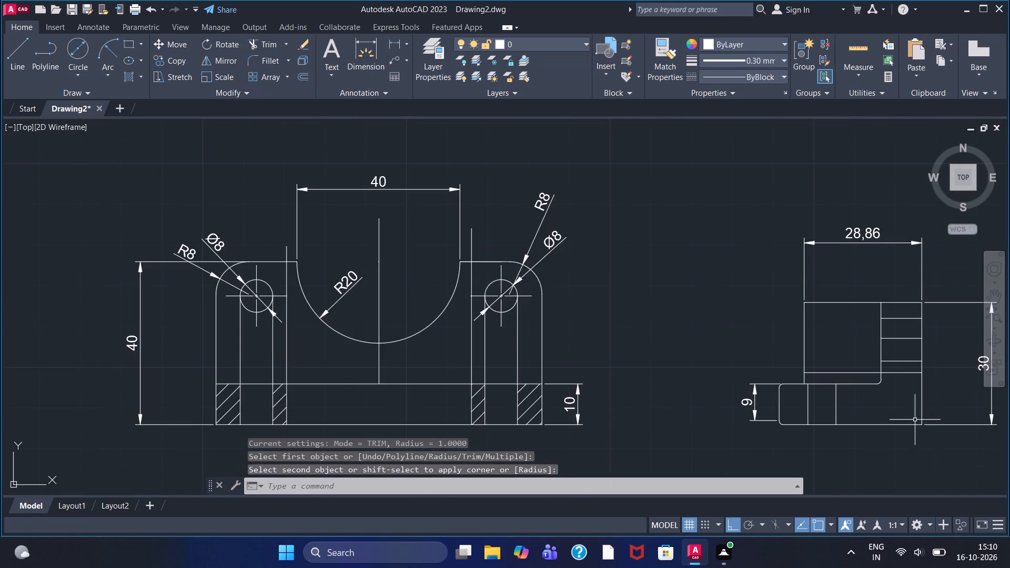
scroll(925, 426, up, 1)
right_click(532, 224)
click(552, 228)
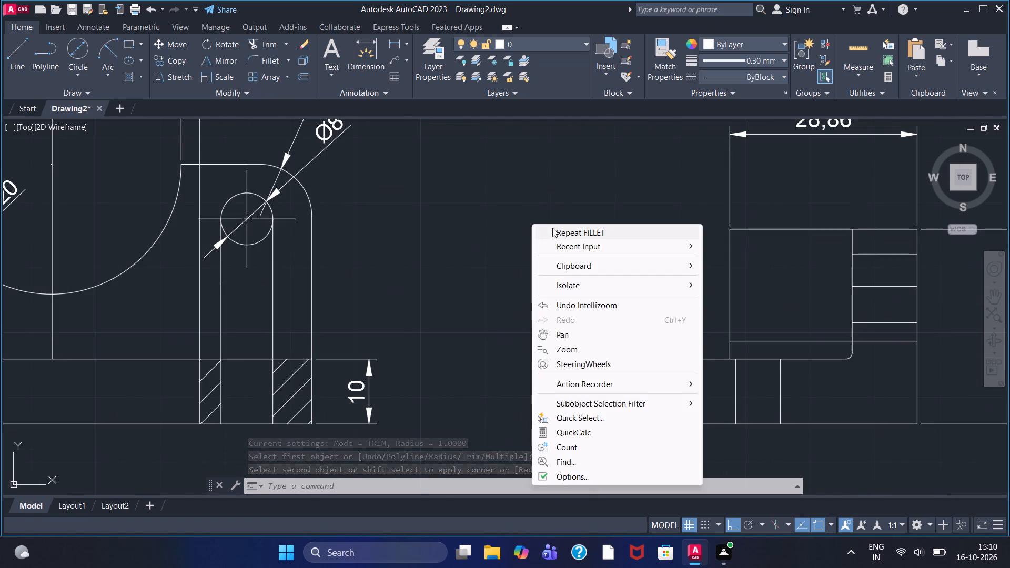
click(908, 423)
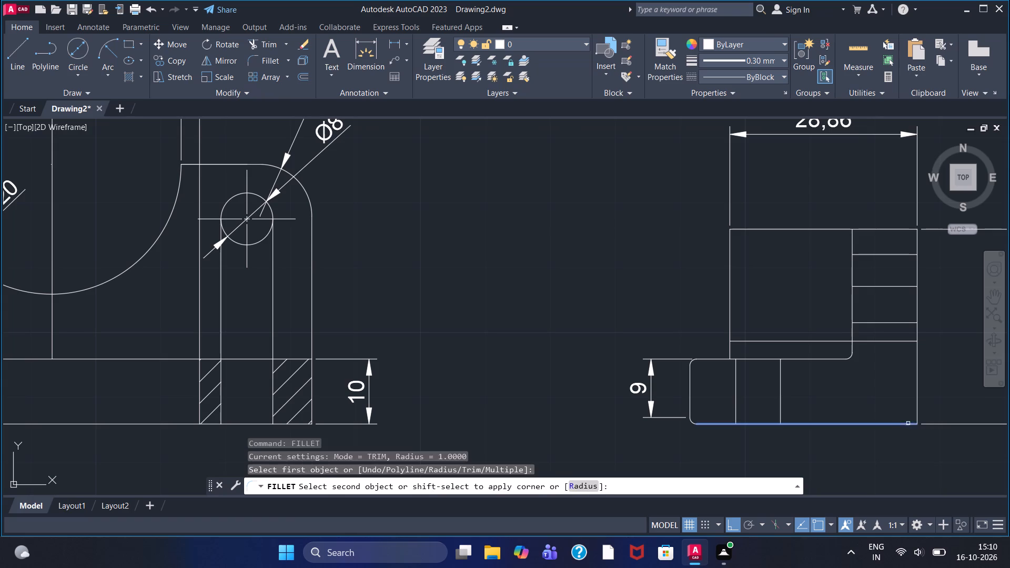
click(917, 406)
scroll(916, 366, up, 1)
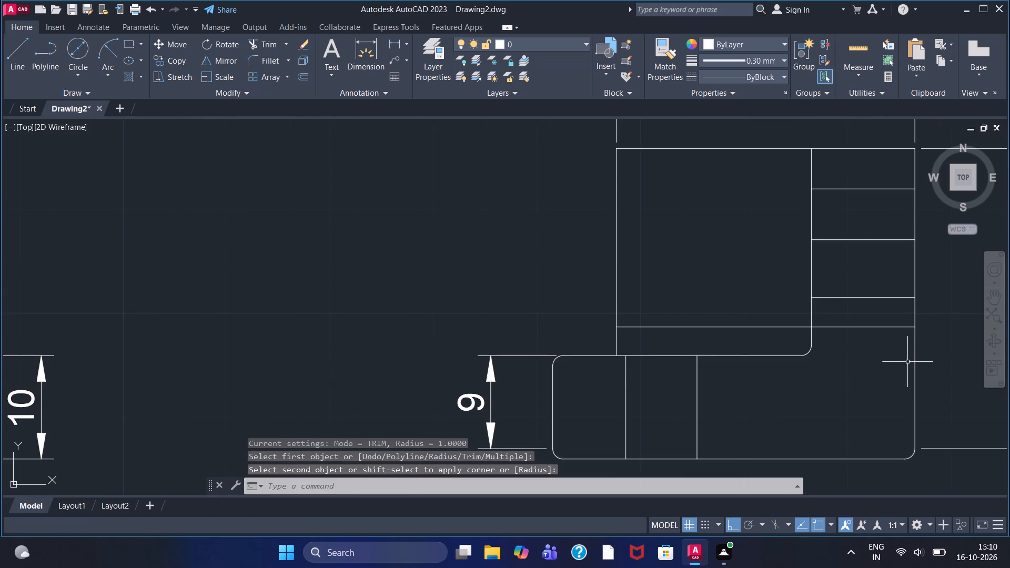
Fillet the side view's corner where the inner vertical step edge meets the top edge with a radius of 1.
scroll(903, 360, down, 2)
right_click(705, 242)
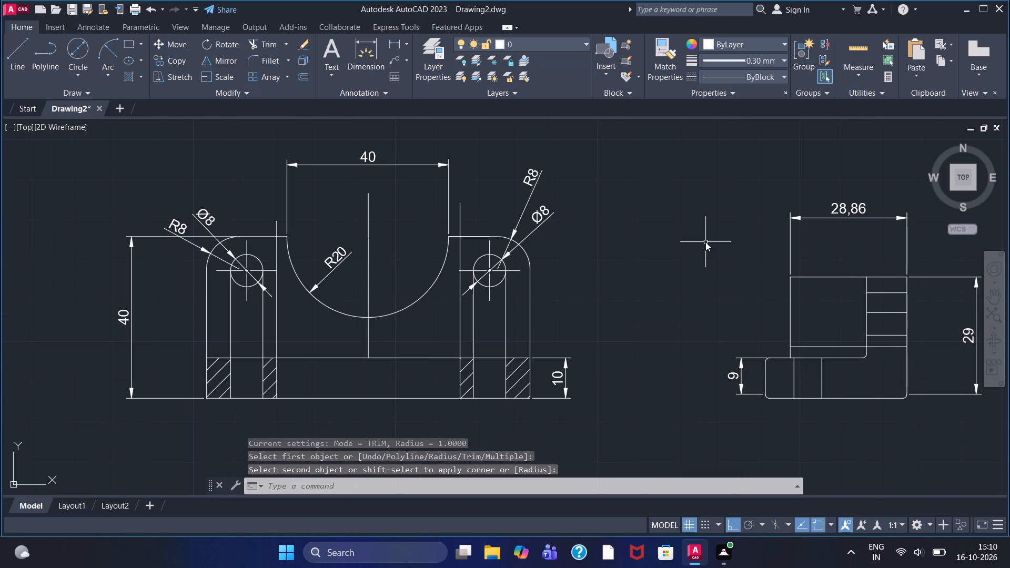
click(723, 249)
double_click(867, 288)
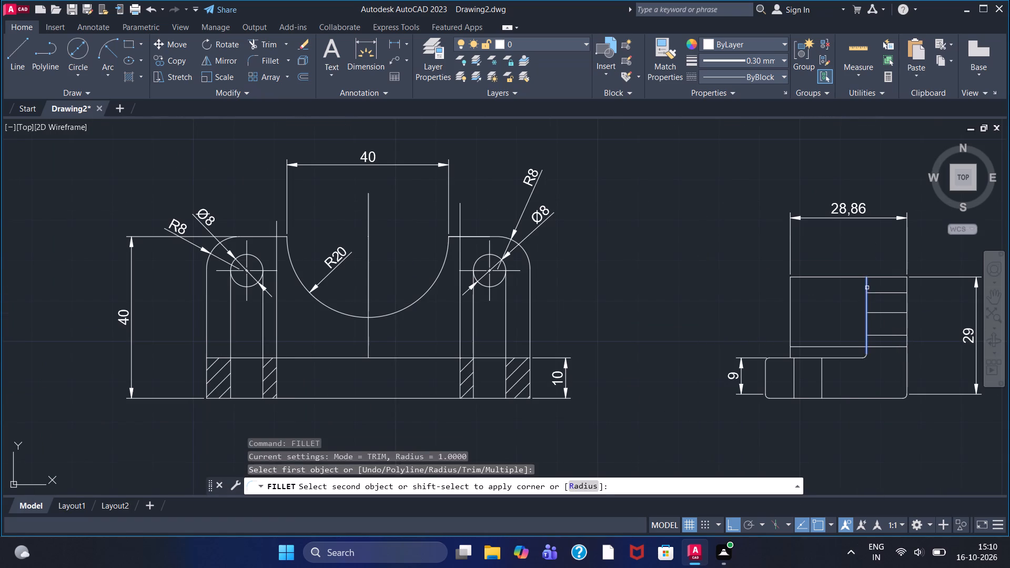
double_click(873, 277)
scroll(888, 324, up, 2)
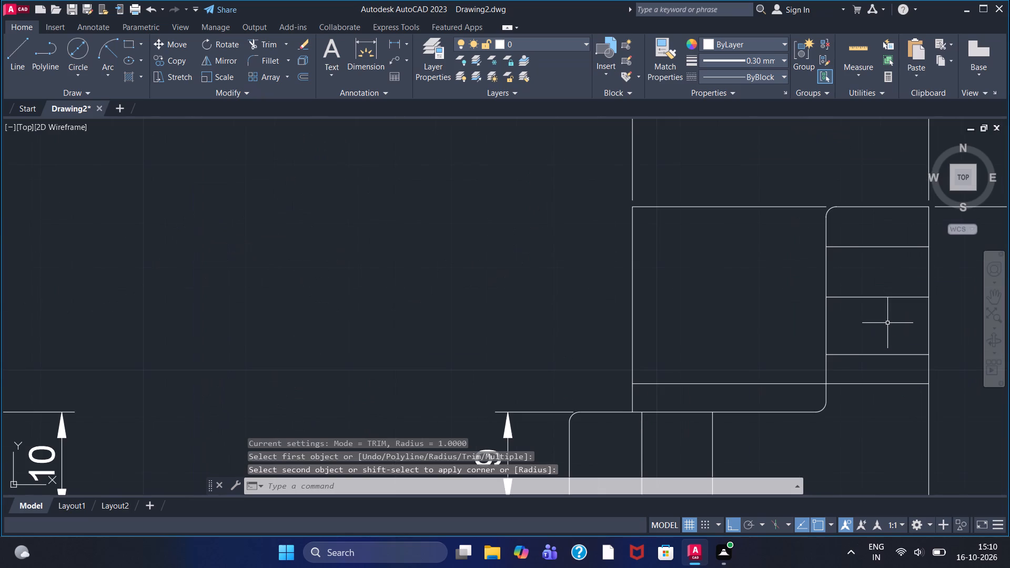
Examine the front and side views for outline corners that still need fillets.
scroll(887, 323, down, 2)
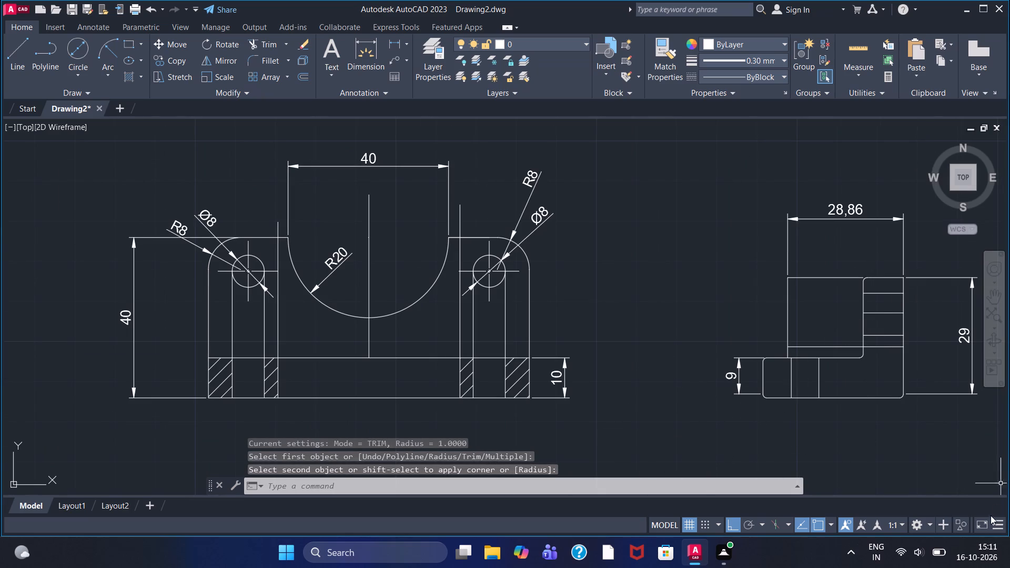
scroll(968, 567, up, 3)
scroll(982, 567, down, 3)
scroll(984, 567, up, 3)
scroll(984, 567, down, 3)
scroll(984, 567, up, 2)
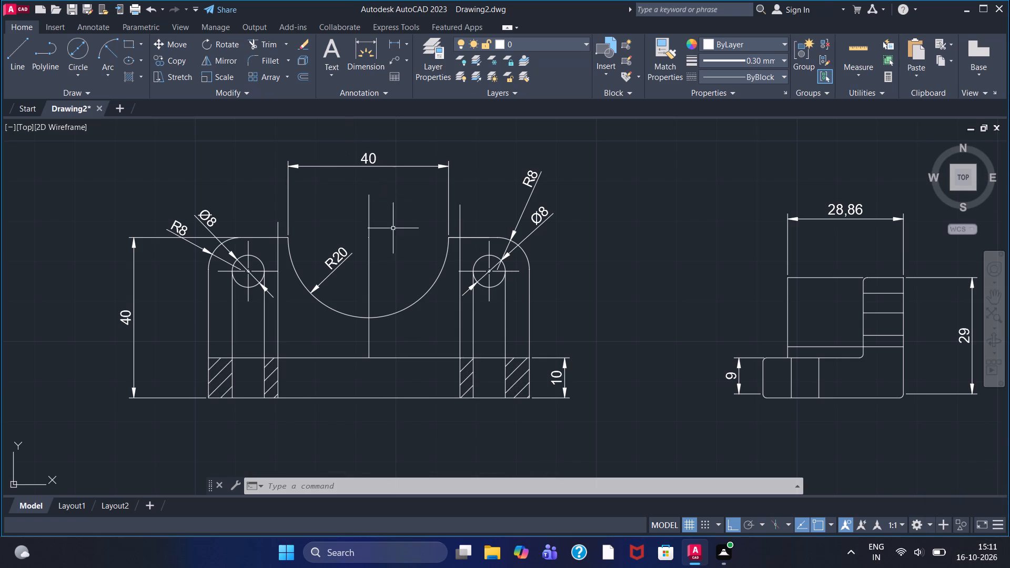
scroll(407, 258, down, 1)
scroll(407, 258, up, 1)
scroll(407, 258, down, 1)
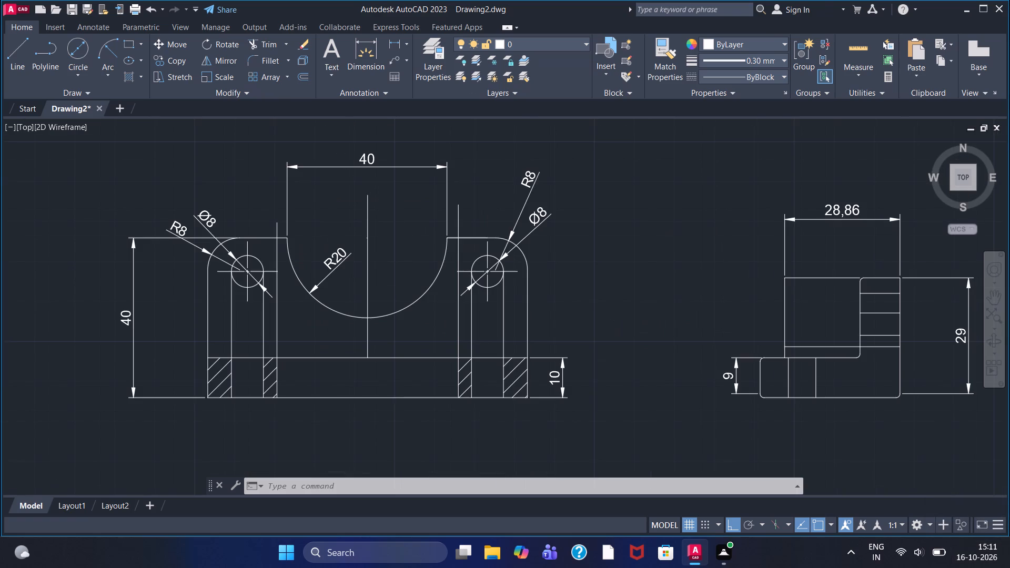
scroll(407, 258, down, 1)
scroll(407, 258, up, 1)
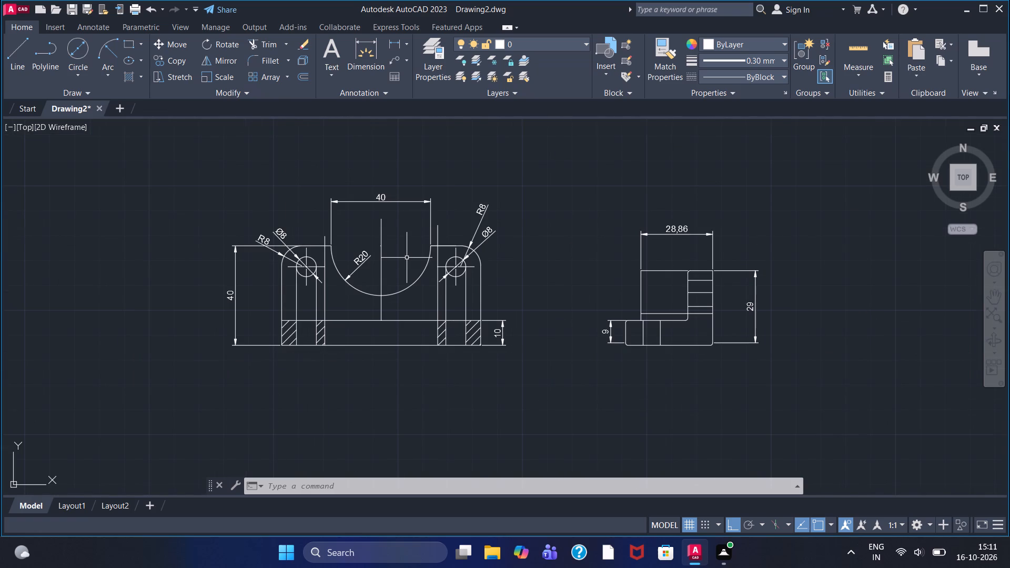
scroll(407, 258, down, 1)
scroll(407, 258, up, 1)
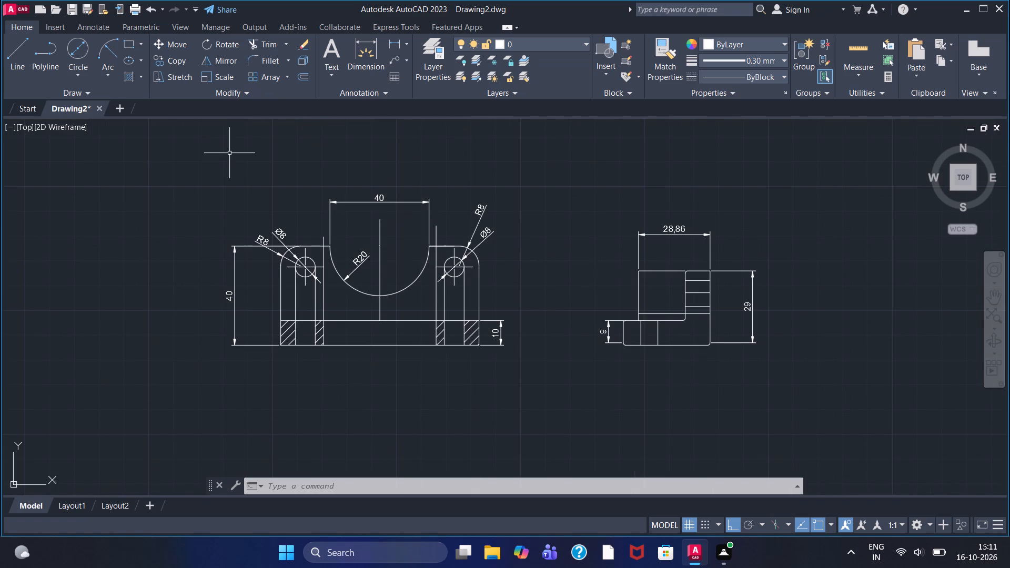
scroll(362, 252, up, 1)
scroll(362, 252, down, 2)
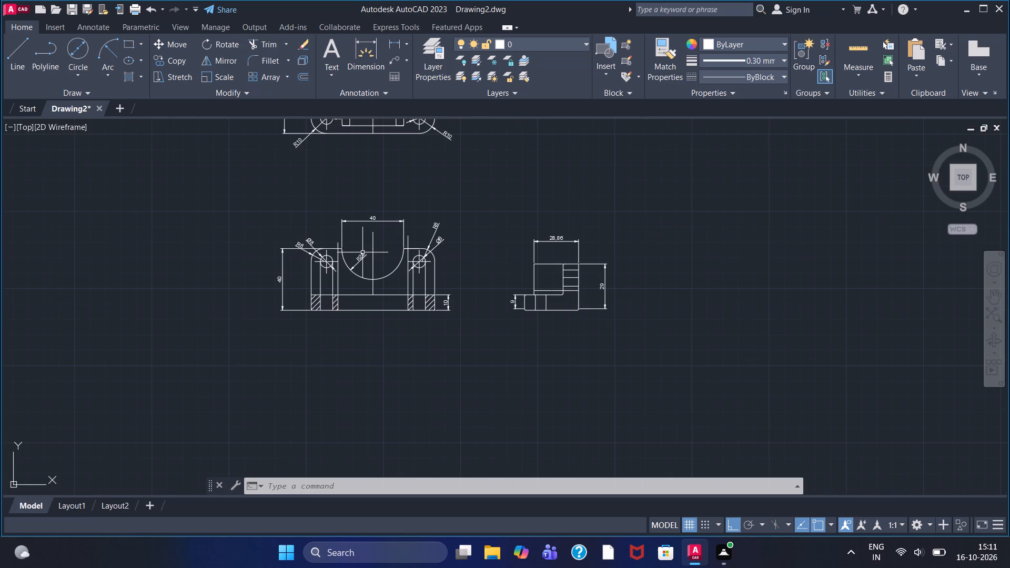
scroll(364, 186, up, 2)
scroll(364, 186, down, 1)
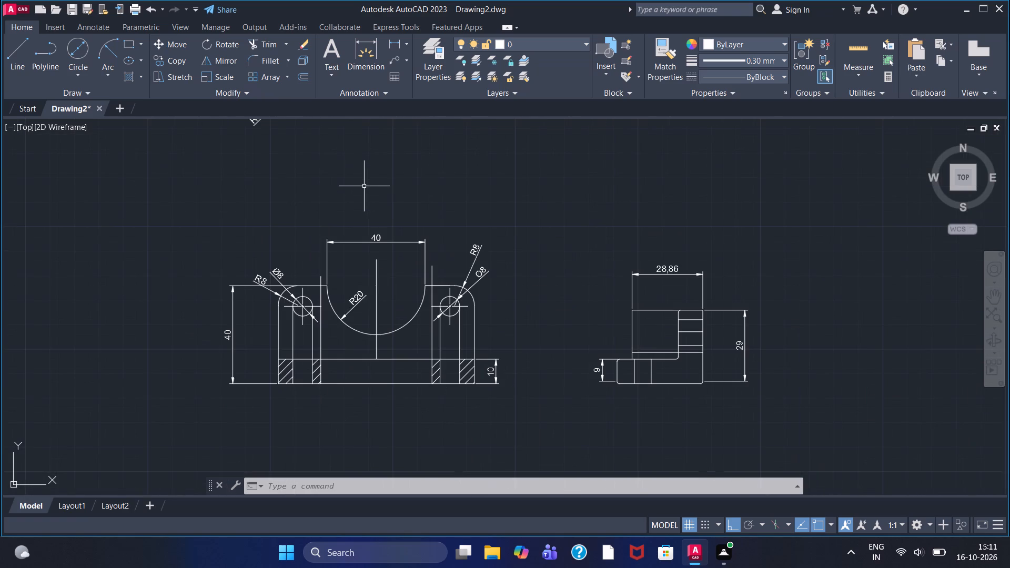
Examine the upper view's outline, filleted corners, holes and dimensions, and compare it with the front and side views.
scroll(364, 186, down, 1)
middle_drag(352, 197, 326, 232)
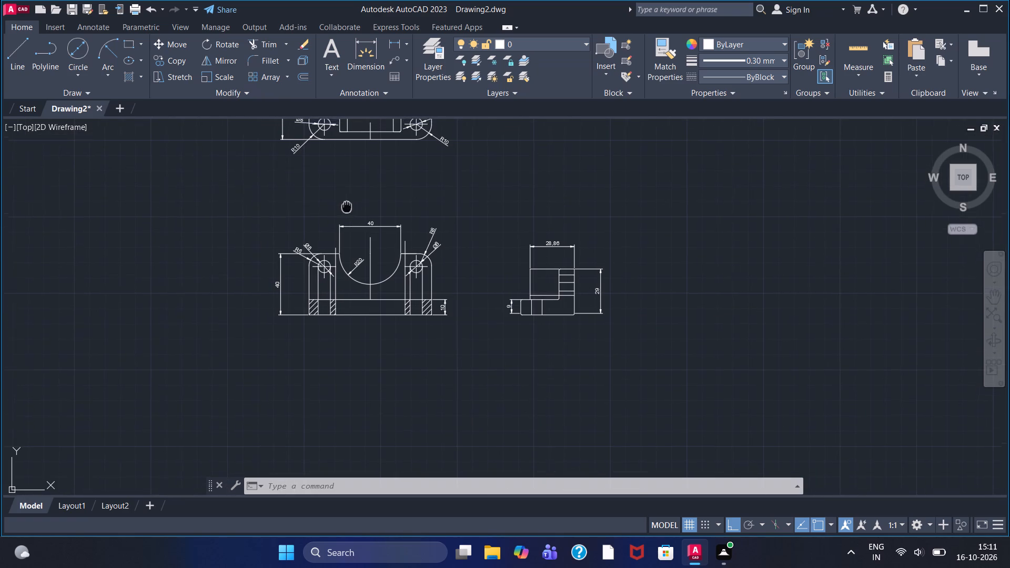
middle_drag(326, 232, 274, 299)
scroll(274, 299, up, 1)
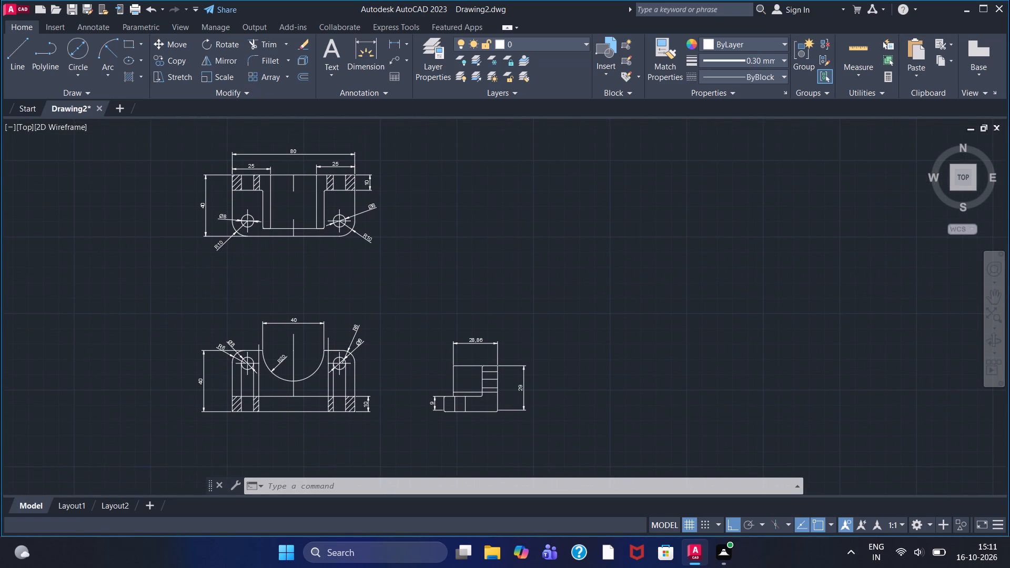
scroll(274, 299, down, 1)
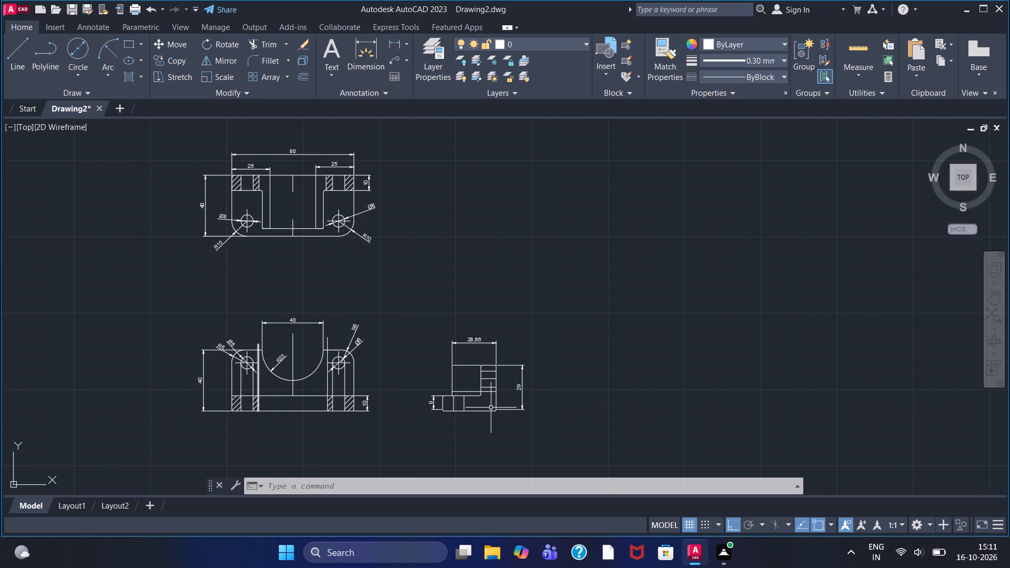
scroll(333, 275, up, 1)
scroll(333, 275, down, 1)
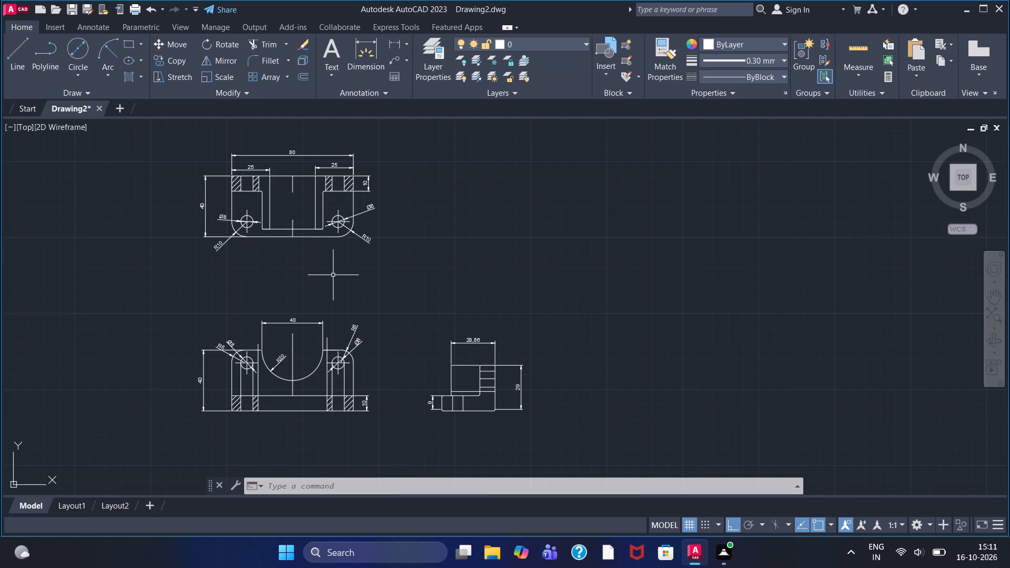
scroll(333, 275, down, 1)
scroll(285, 290, up, 1)
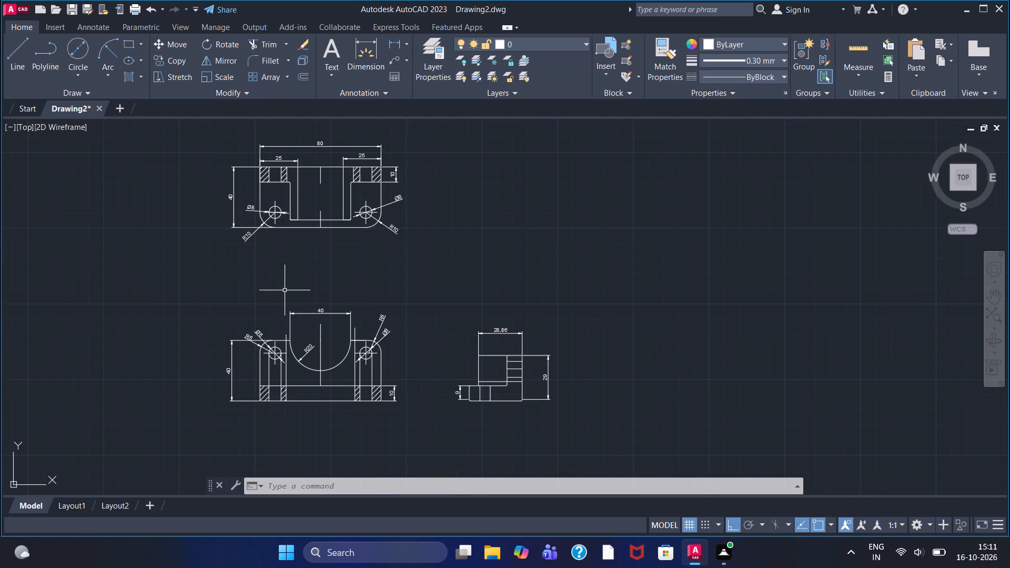
middle_drag(277, 286, 279, 310)
scroll(279, 310, down, 1)
scroll(248, 269, up, 2)
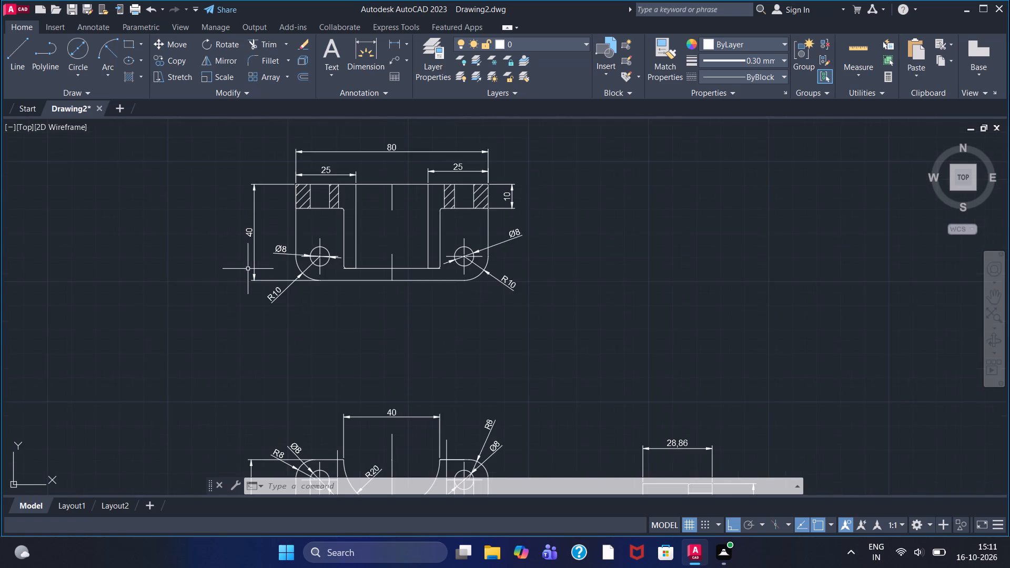
scroll(259, 252, up, 2)
scroll(316, 218, down, 3)
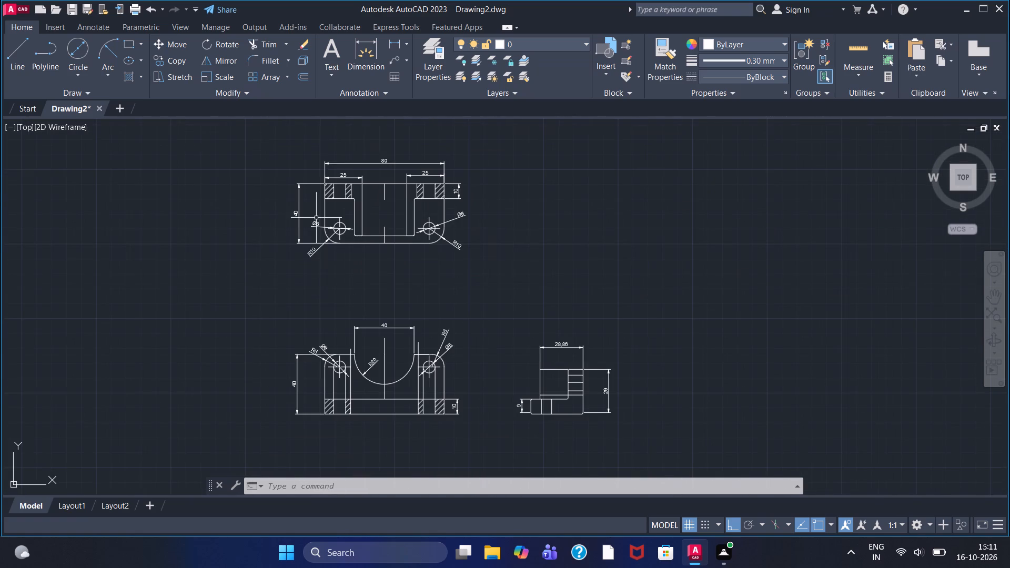
scroll(243, 227, up, 2)
scroll(269, 195, down, 2)
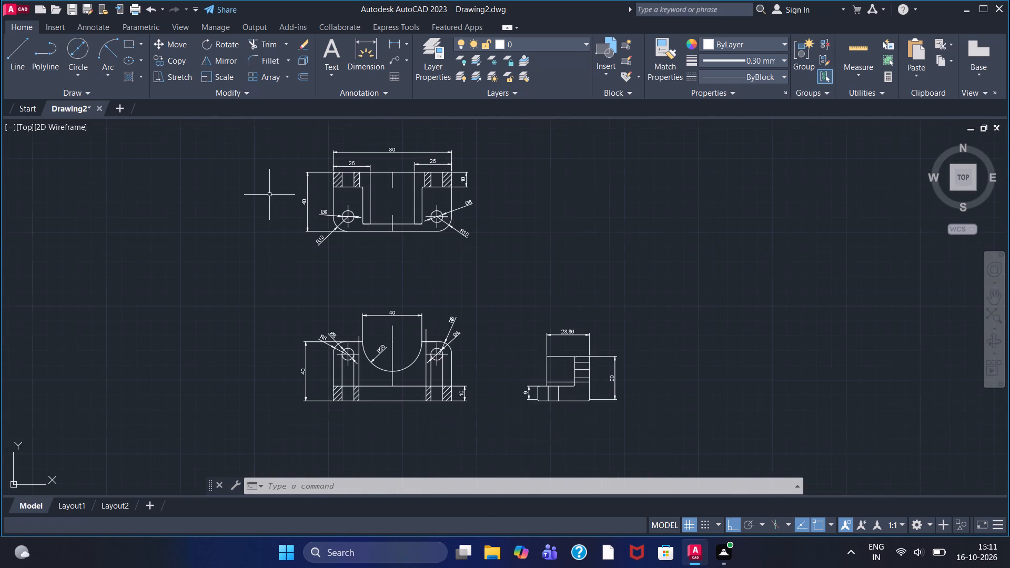
middle_drag(269, 187, 114, 235)
scroll(115, 235, up, 1)
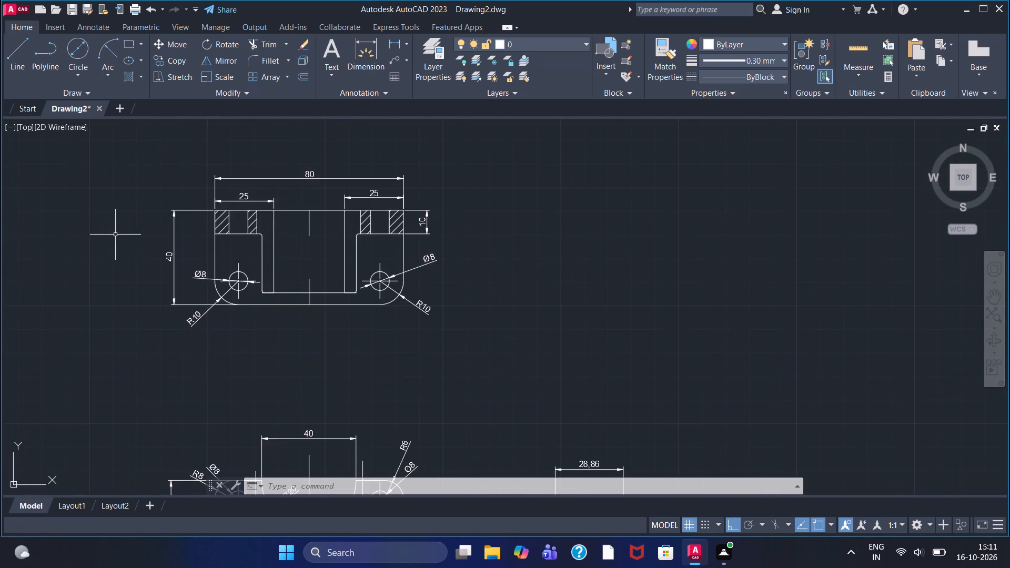
scroll(115, 235, up, 1)
scroll(115, 235, down, 3)
scroll(115, 235, up, 2)
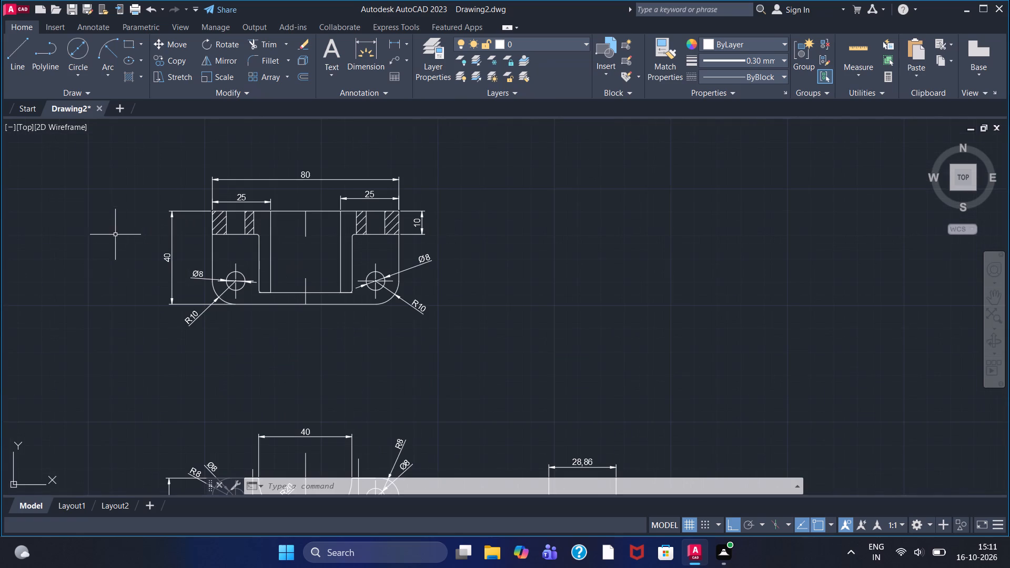
scroll(115, 235, down, 1)
scroll(159, 320, up, 1)
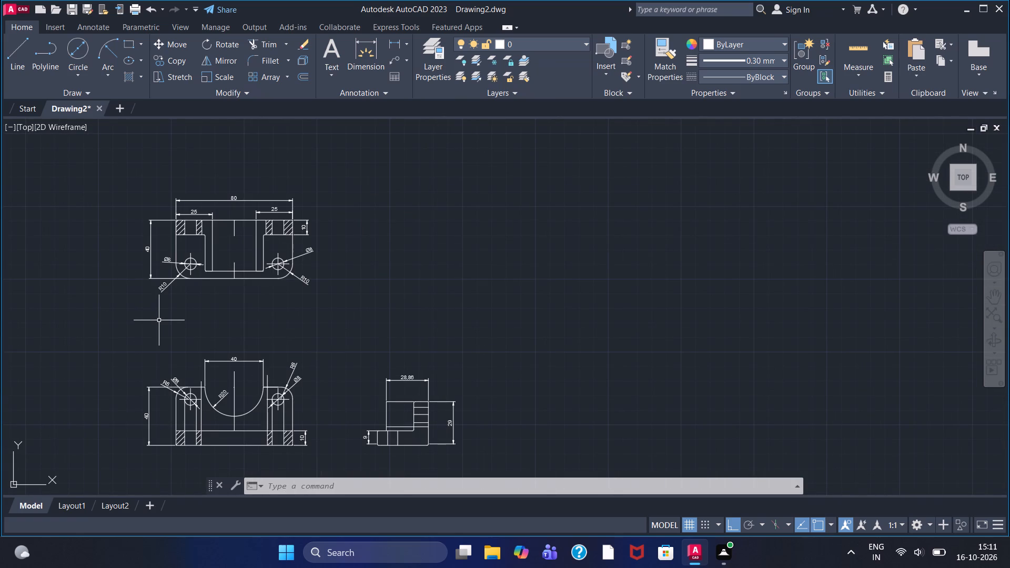
scroll(342, 205, up, 2)
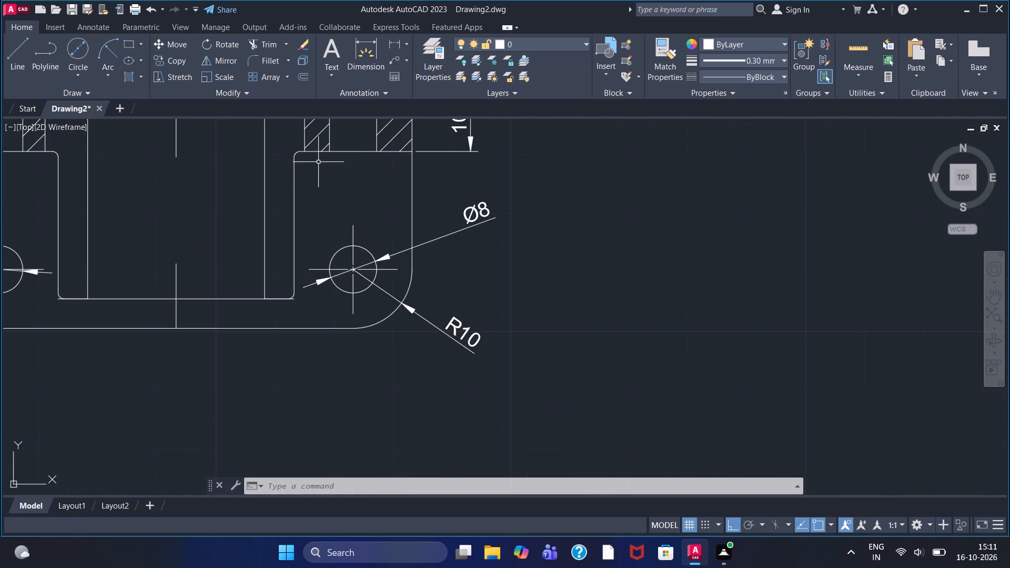
middle_drag(319, 165, 342, 297)
scroll(251, 313, down, 2)
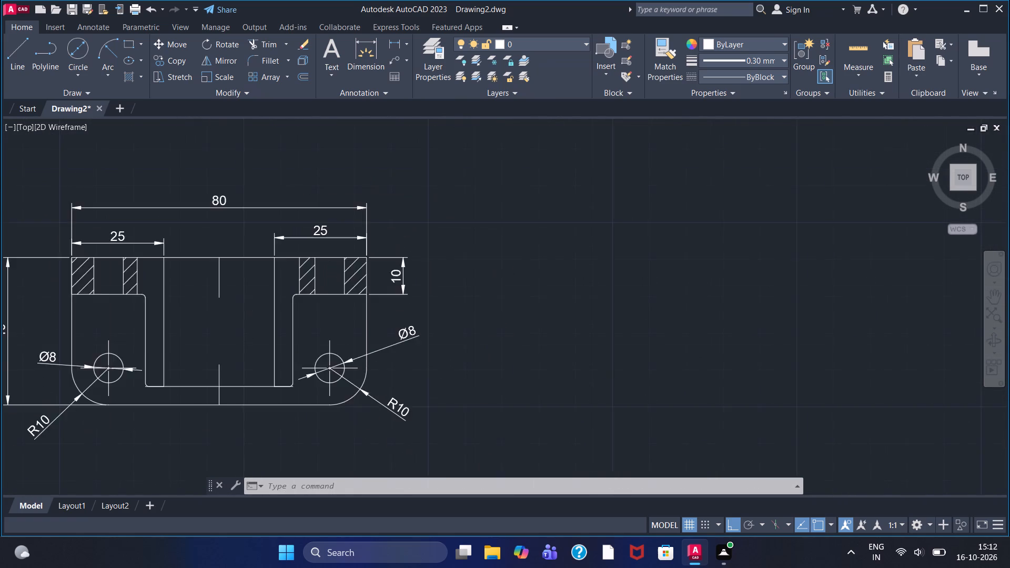
Fillet both corners of the front view where the R20 arc meets the top edges with a radius of 1.
scroll(268, 347, down, 2)
scroll(288, 462, up, 4)
middle_drag(254, 430, 262, 333)
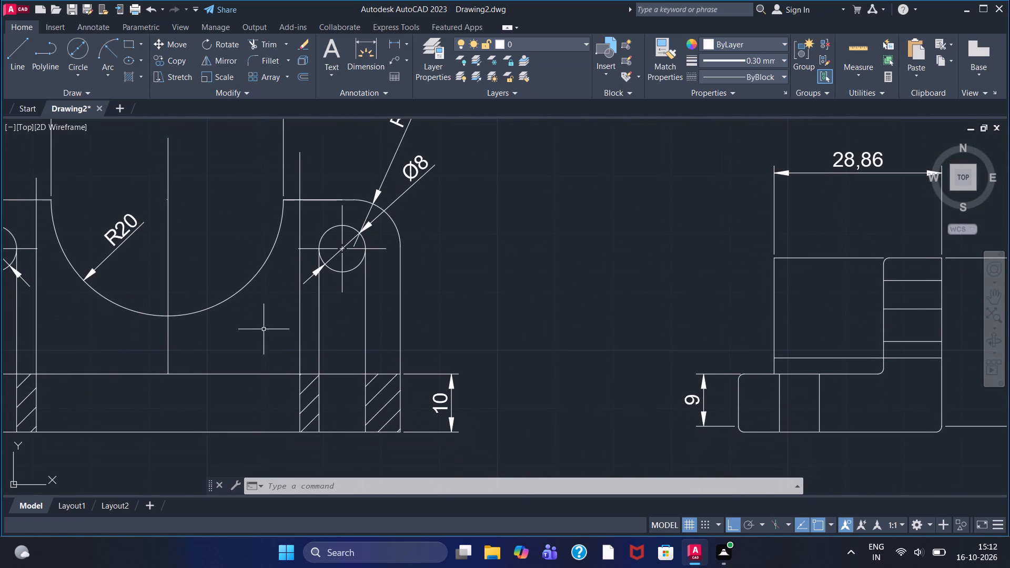
right_click(576, 225)
click(639, 230)
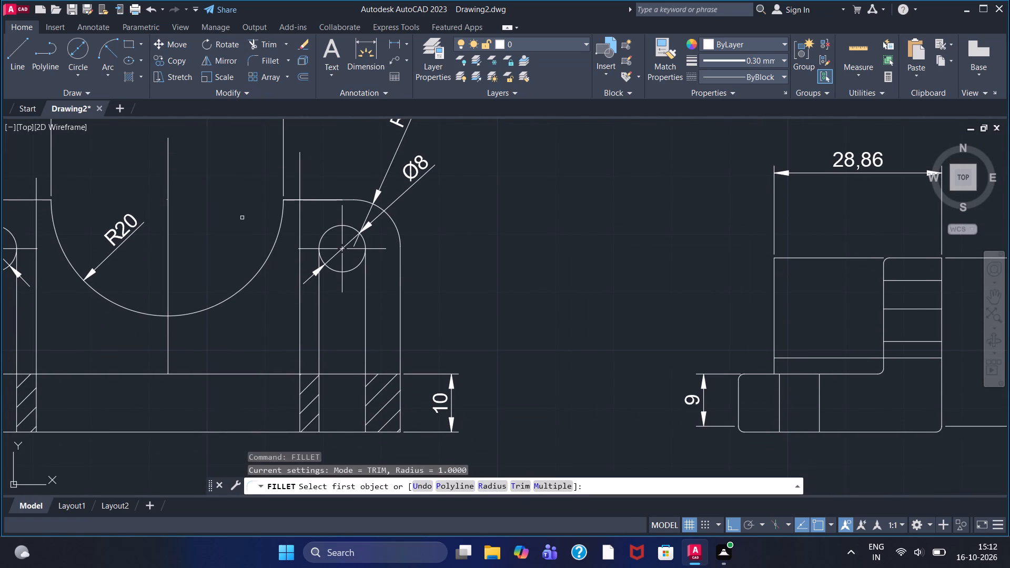
click(284, 214)
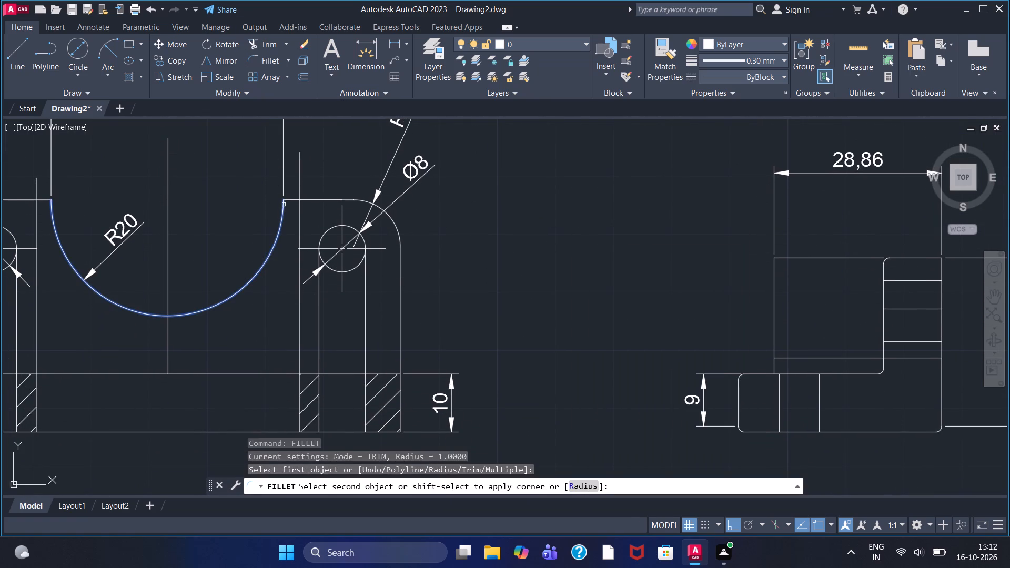
click(293, 200)
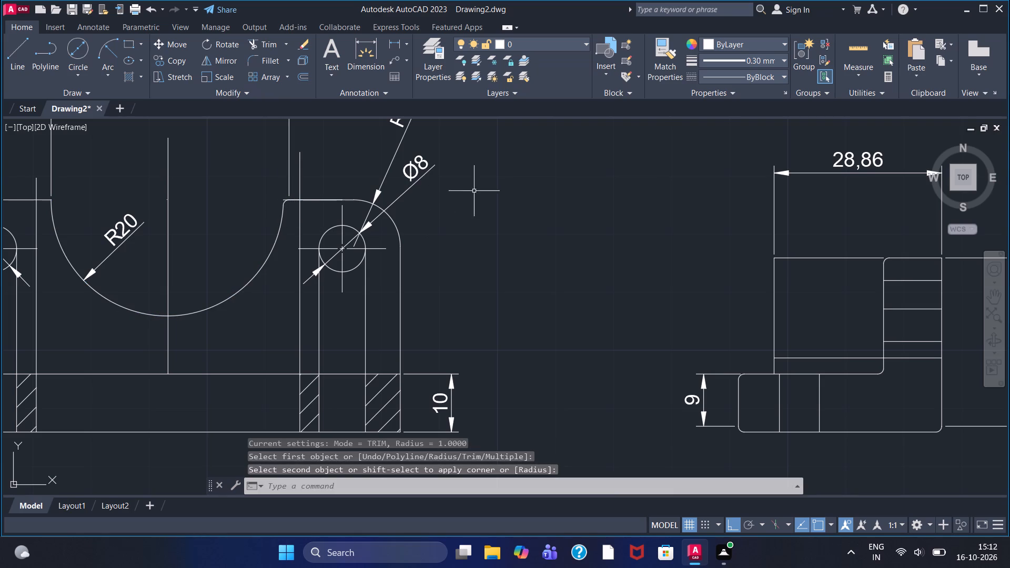
right_click(567, 178)
click(582, 182)
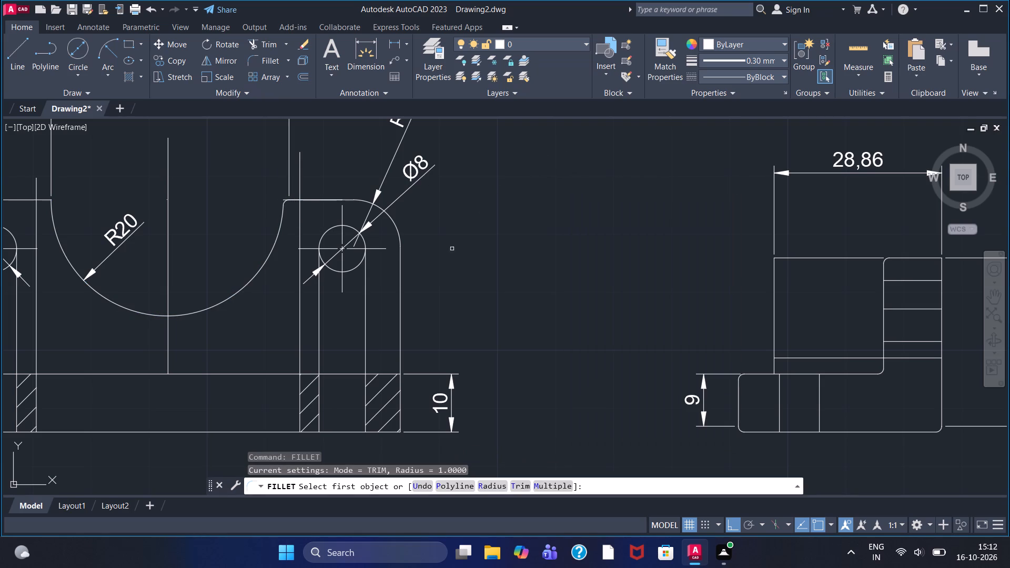
click(54, 219)
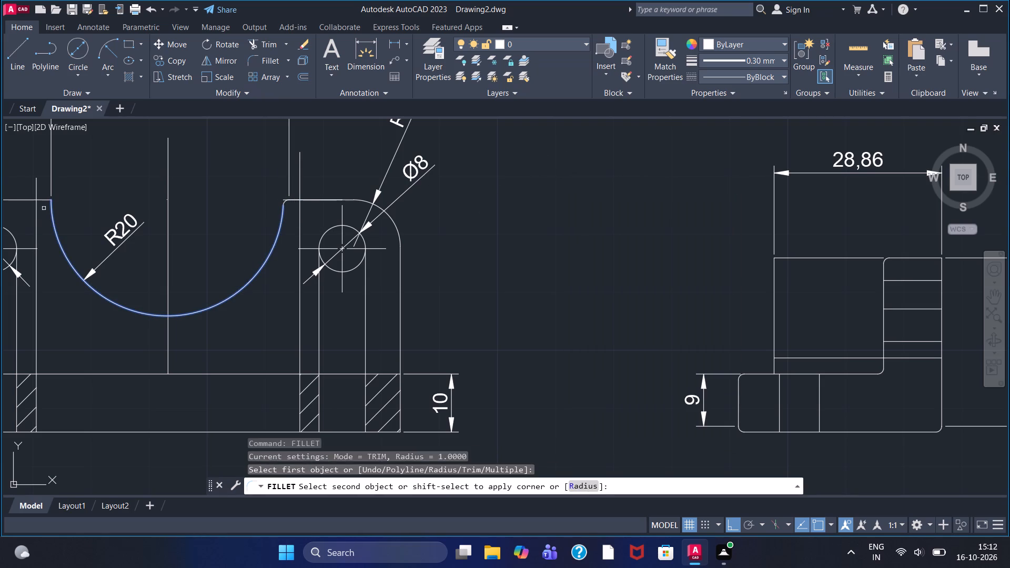
click(44, 199)
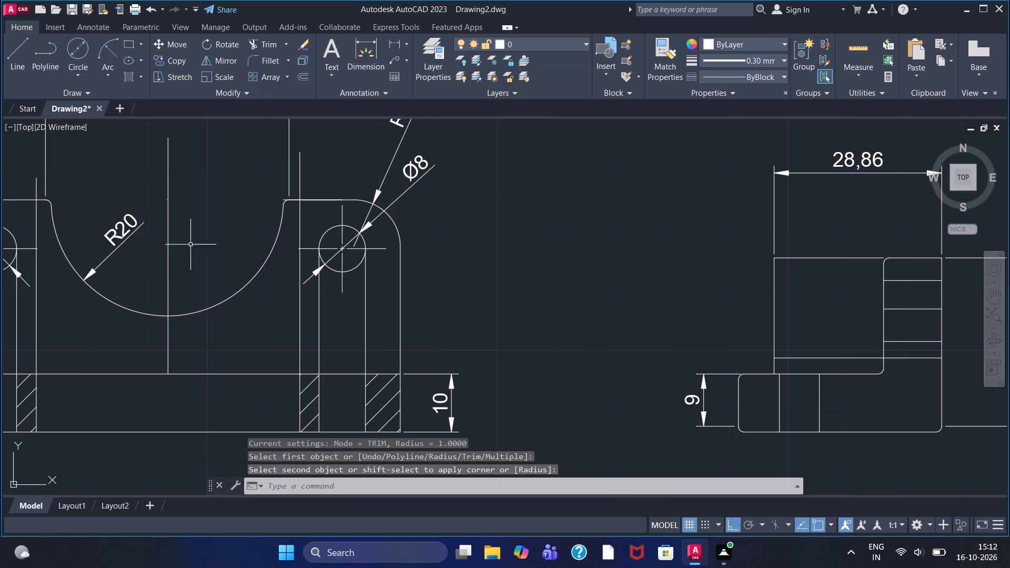
Trim the leftover end of the top edge that overshoots the radius 1 fillet on the right side of the front view's R20 arc.
scroll(679, 273, up, 1)
scroll(679, 274, down, 2)
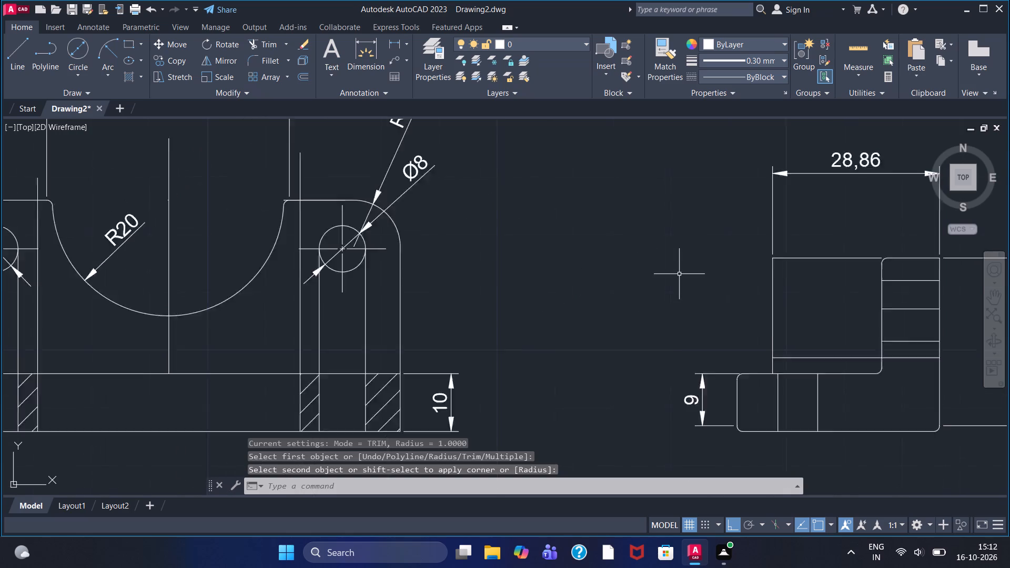
scroll(179, 331, down, 1)
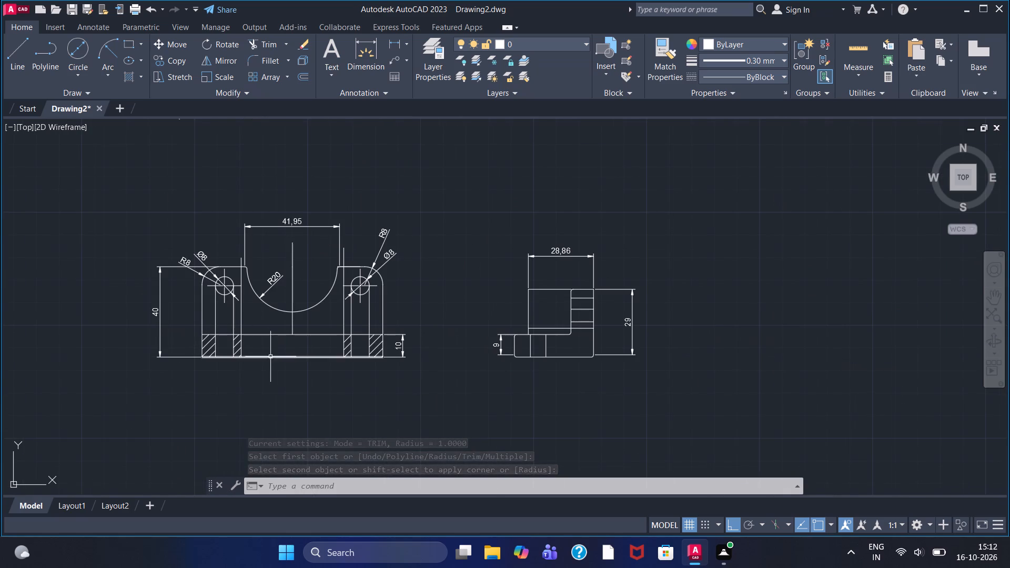
middle_drag(270, 384, 267, 346)
scroll(310, 271, up, 1)
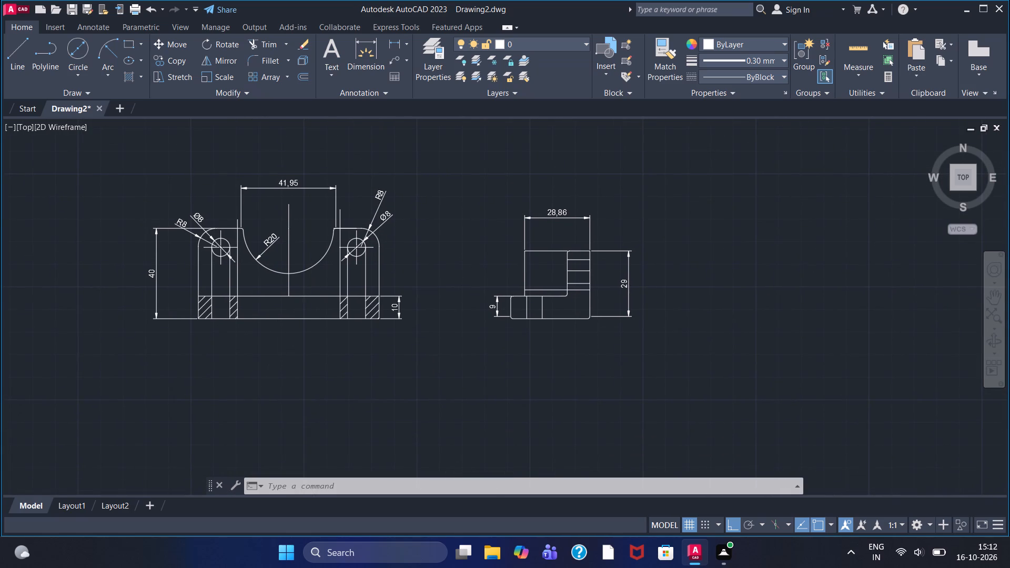
scroll(310, 270, up, 1)
scroll(310, 270, down, 1)
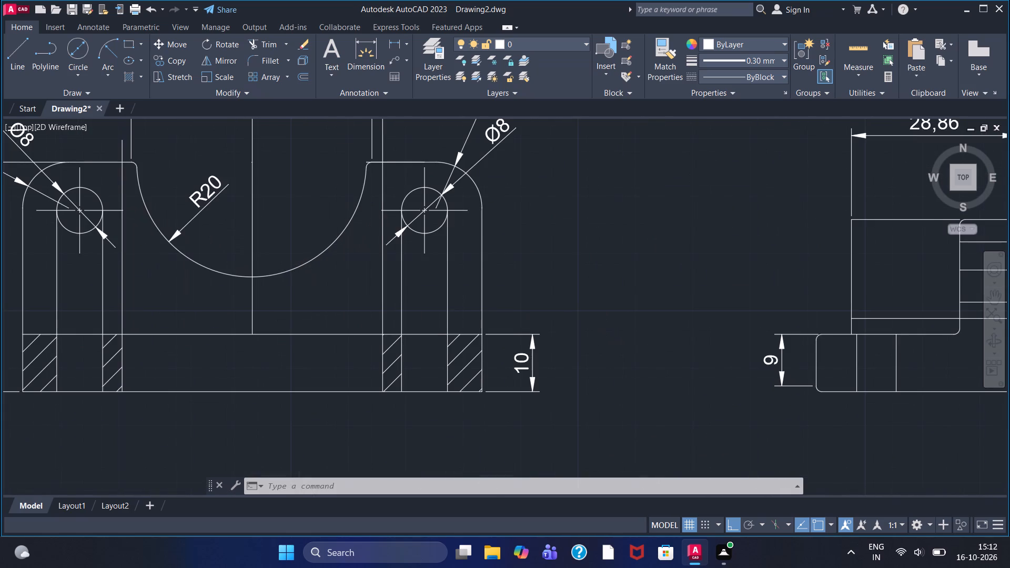
scroll(346, 202, up, 5)
middle_drag(351, 221, 351, 232)
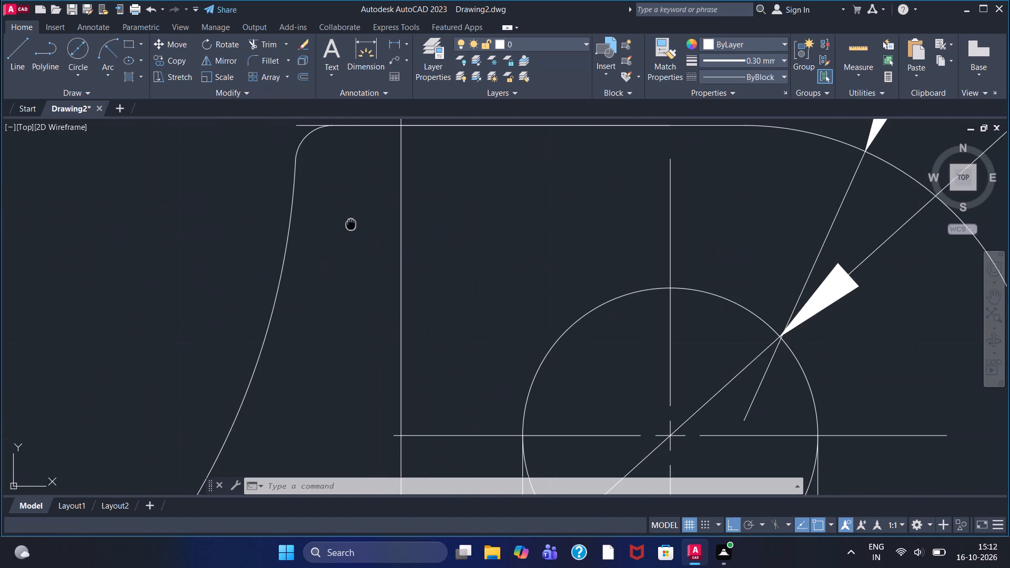
middle_drag(351, 232, 365, 322)
scroll(365, 322, up, 1)
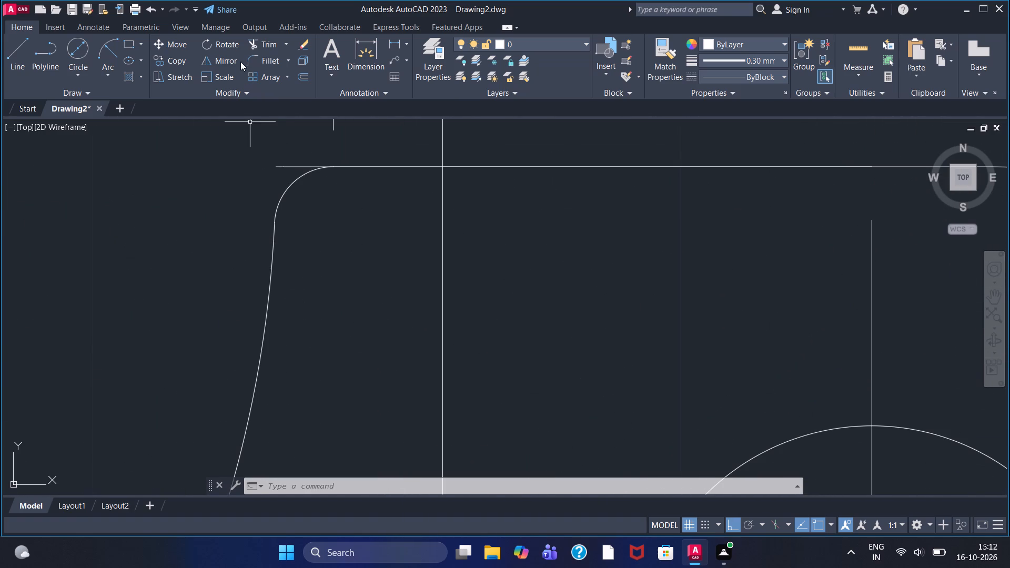
click(260, 41)
click(290, 168)
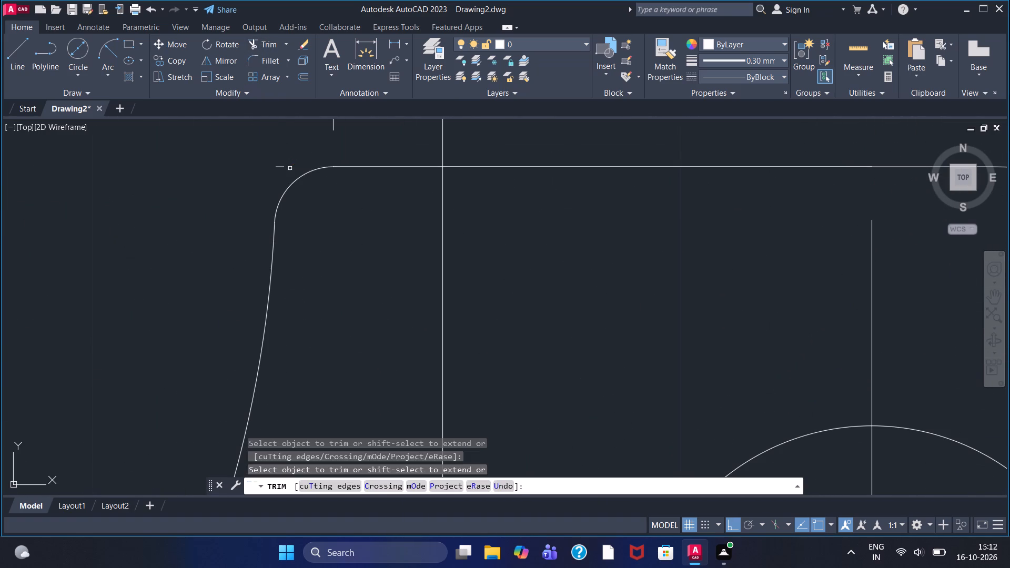
click(280, 166)
scroll(238, 196, down, 2)
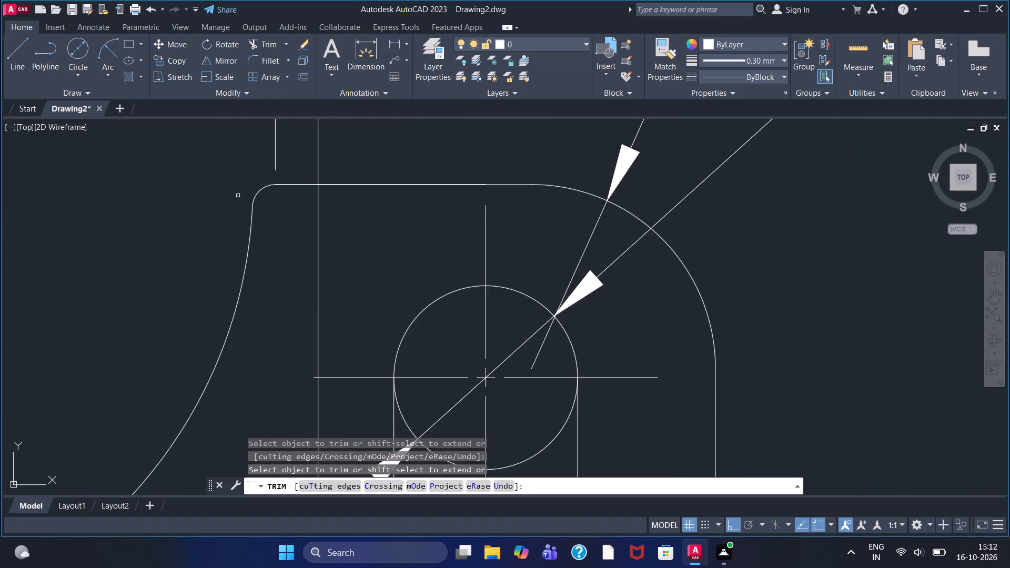
Trim the part of the vertical line beside the front view's left hole that extends above the top edge.
scroll(238, 196, down, 2)
scroll(101, 222, down, 2)
scroll(2, 224, up, 2)
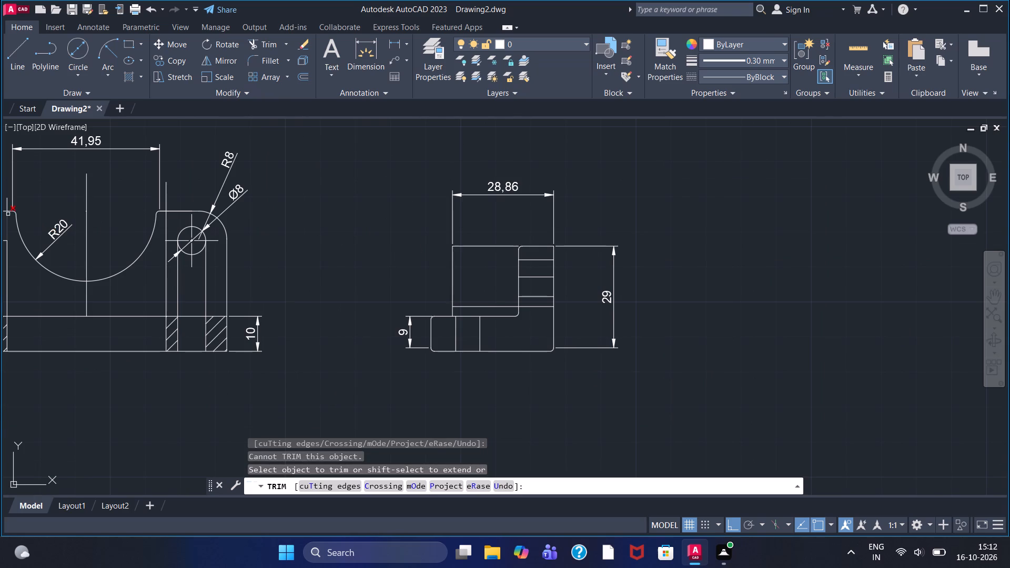
scroll(8, 214, up, 3)
scroll(59, 219, down, 1)
middle_drag(65, 221, 89, 238)
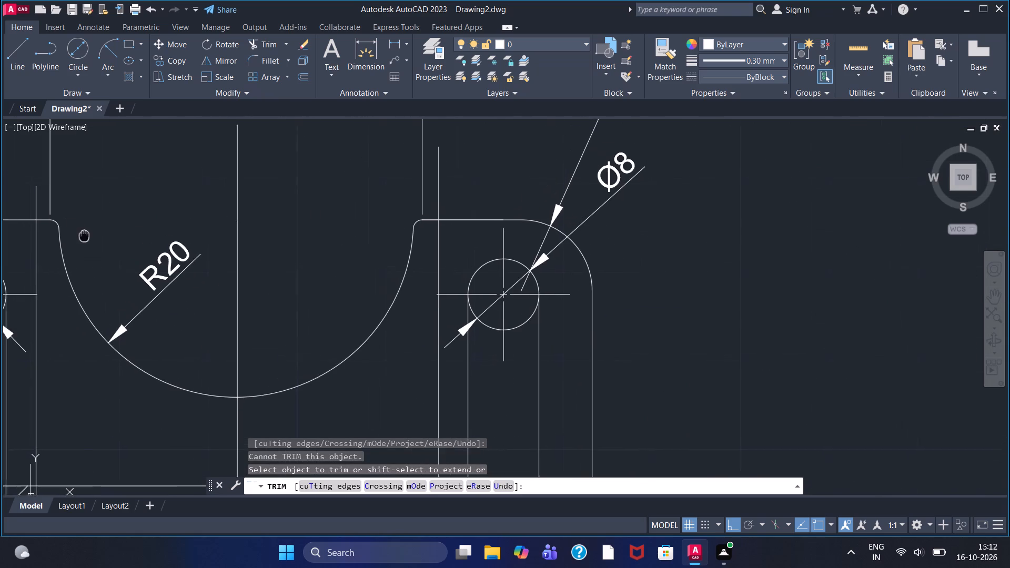
middle_drag(89, 238, 207, 258)
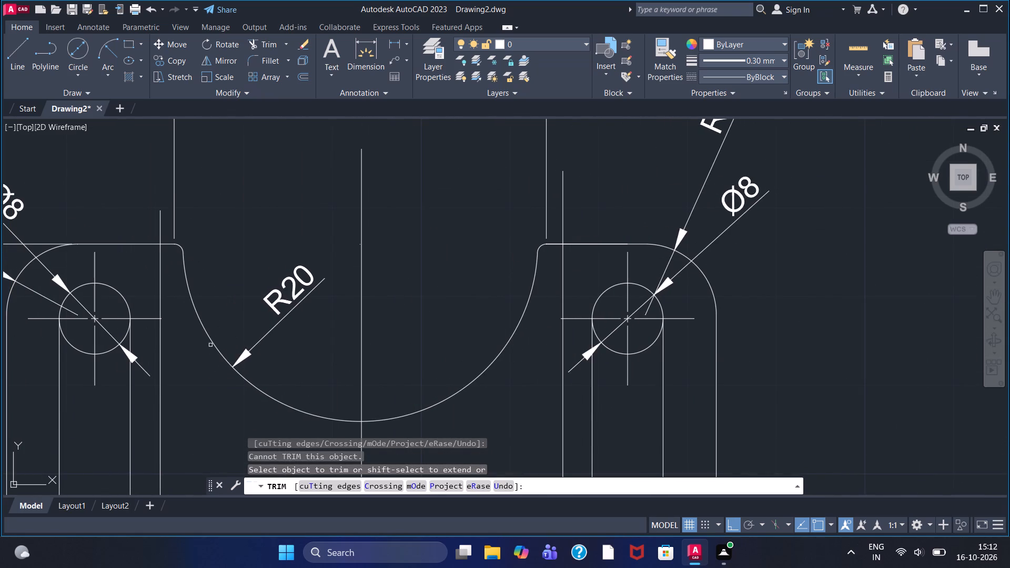
scroll(210, 348, up, 2)
scroll(210, 348, down, 4)
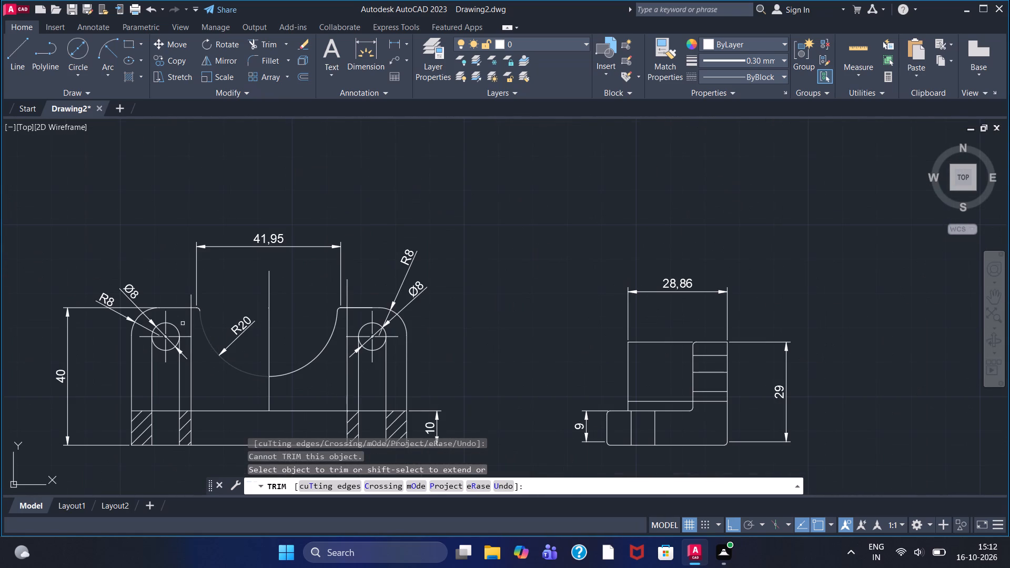
scroll(178, 301, up, 3)
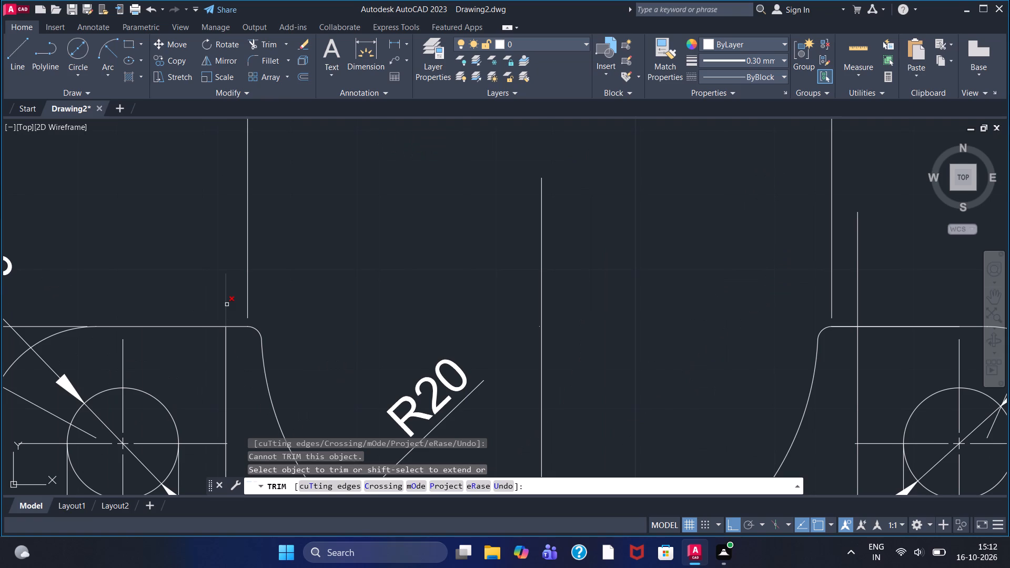
click(227, 305)
Examine the front view and the overall layout of the upper, front and side views for remaining stray lines.
scroll(254, 363, up, 2)
scroll(255, 360, down, 5)
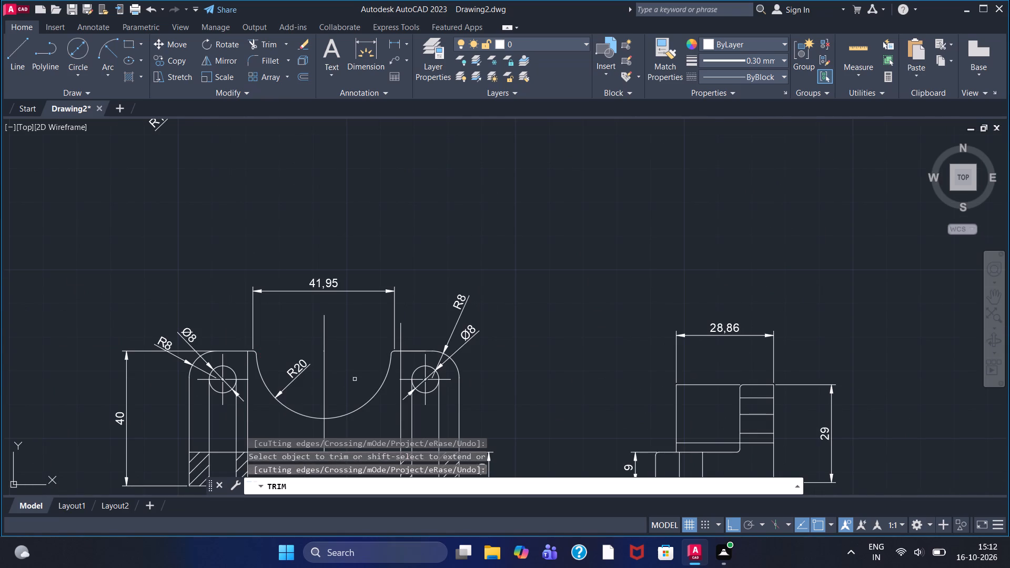
scroll(496, 290, up, 1)
scroll(497, 290, down, 1)
scroll(628, 335, down, 2)
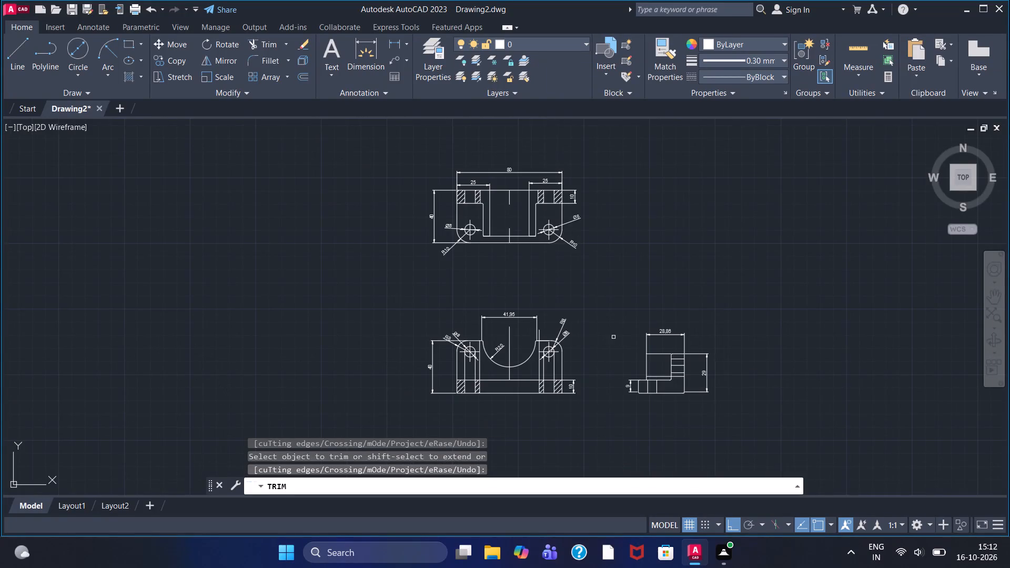
scroll(603, 312, down, 1)
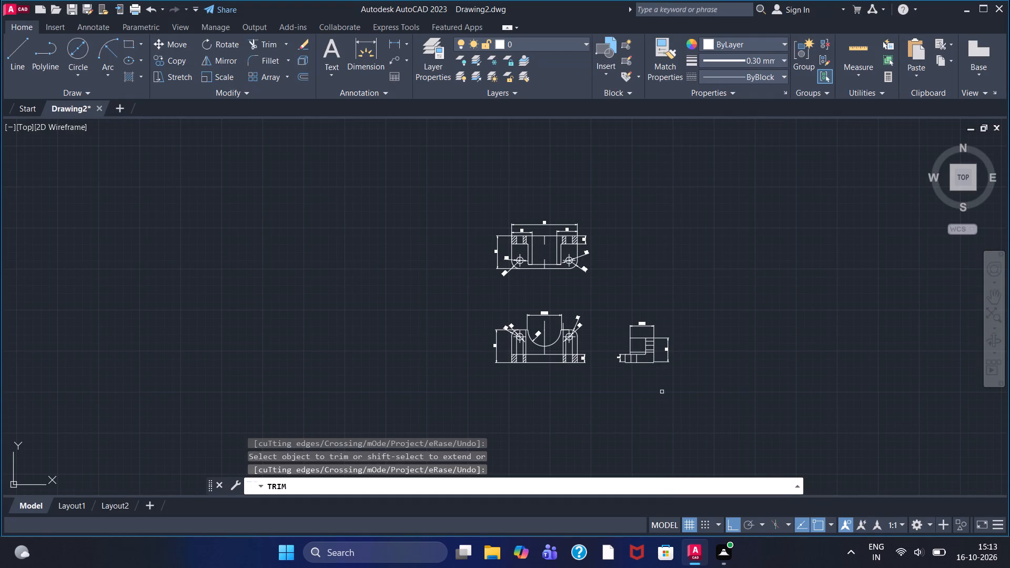
Save the drawing as Plummer Block.dwg in the Documents folder, in the AutoCAD 2018 Drawing format.
key(ctrl+s)
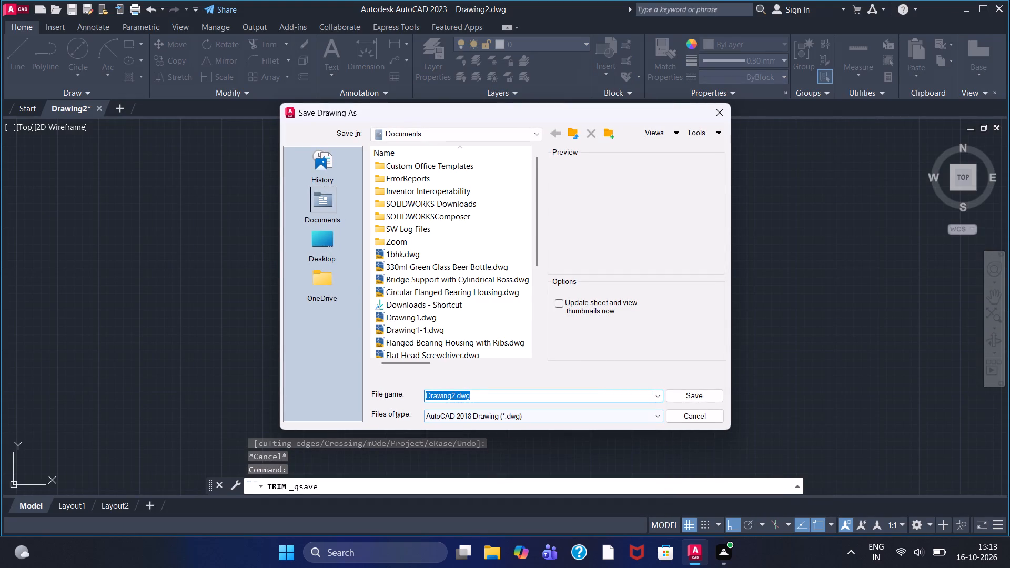
drag(458, 392, 378, 407)
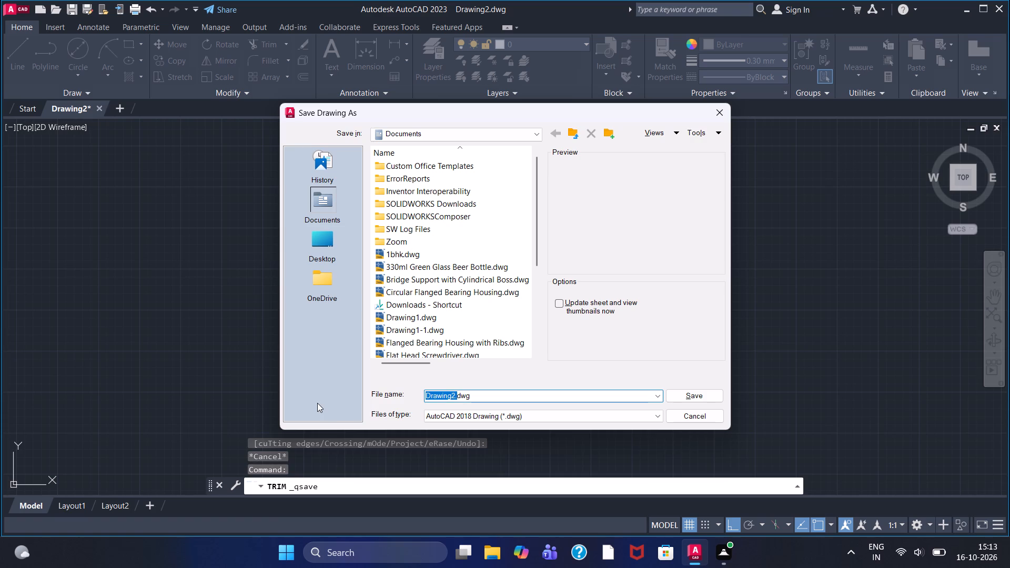
key(BackSpace)
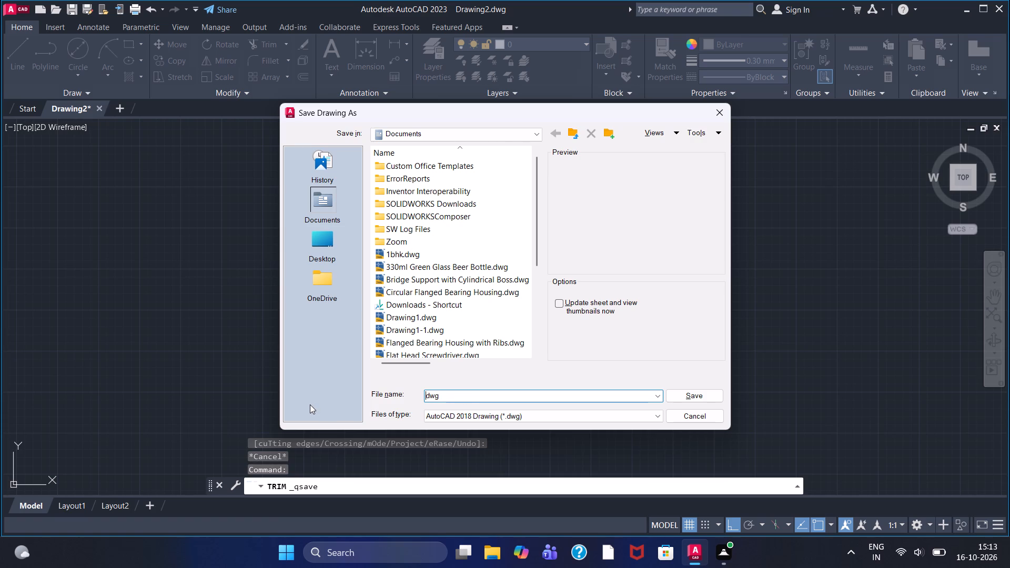
key(ctrl+v)
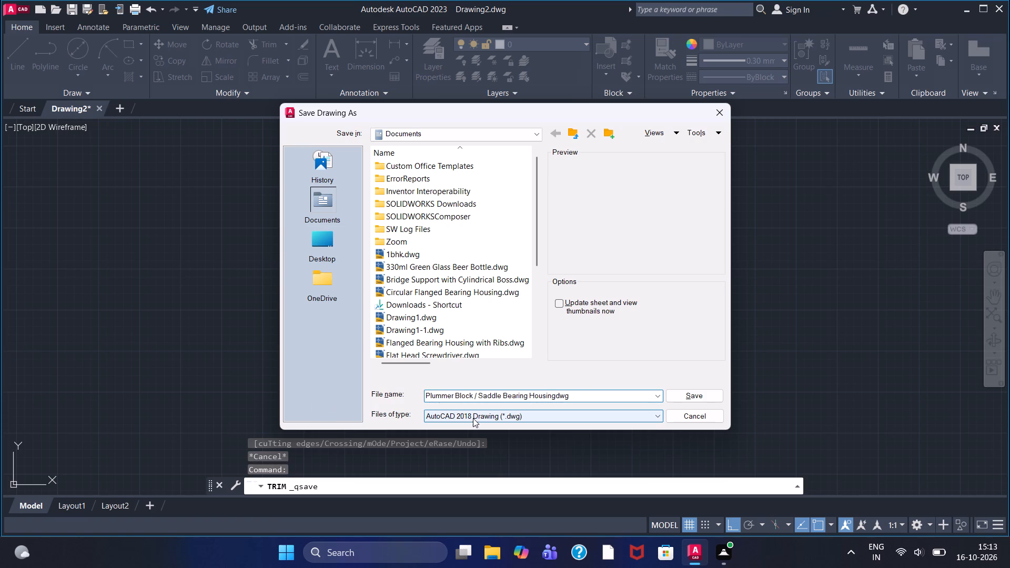
key(BackSpace)
key(BackSpace)
key(BackSpace)
key(BackSpace)
key(BackSpace)
key(BackSpace)
key(BackSpace)
key(BackSpace)
key(BackSpace)
key(BackSpace)
key(BackSpace)
key(BackSpace)
key(BackSpace)
key(BackSpace)
key(BackSpace)
key(BackSpace)
key(BackSpace)
key(BackSpace)
key(BackSpace)
key(BackSpace)
key(BackSpace)
key(BackSpace)
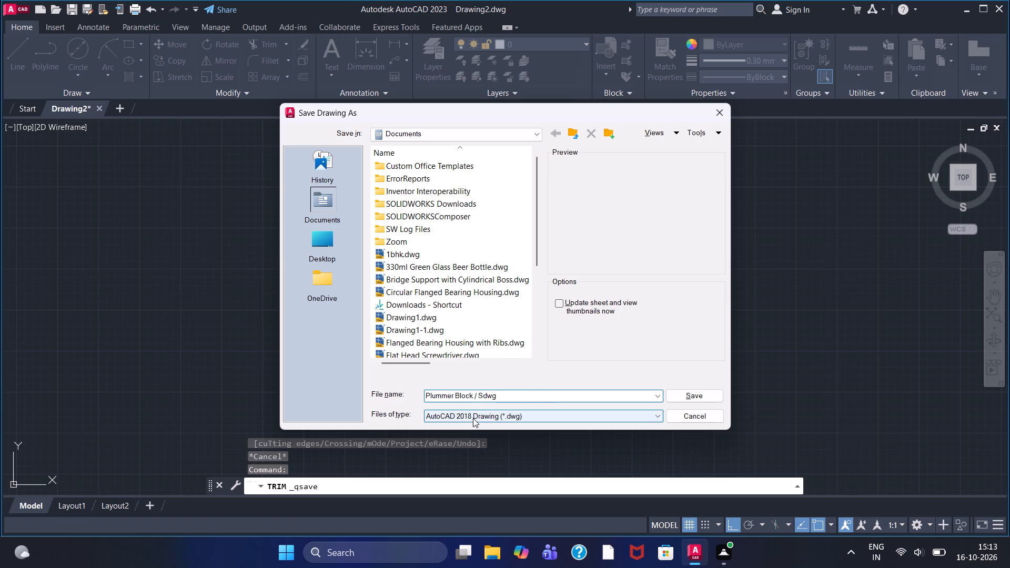
key(BackSpace)
key(BackSpace)
key(period)
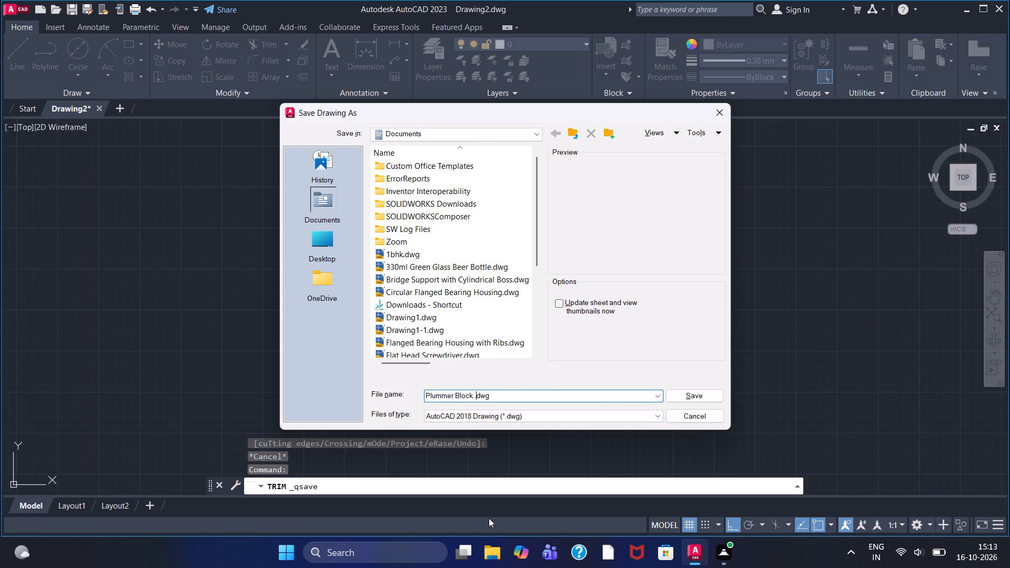
key(BackSpace)
key(BackSpace)
key(period)
click(694, 392)
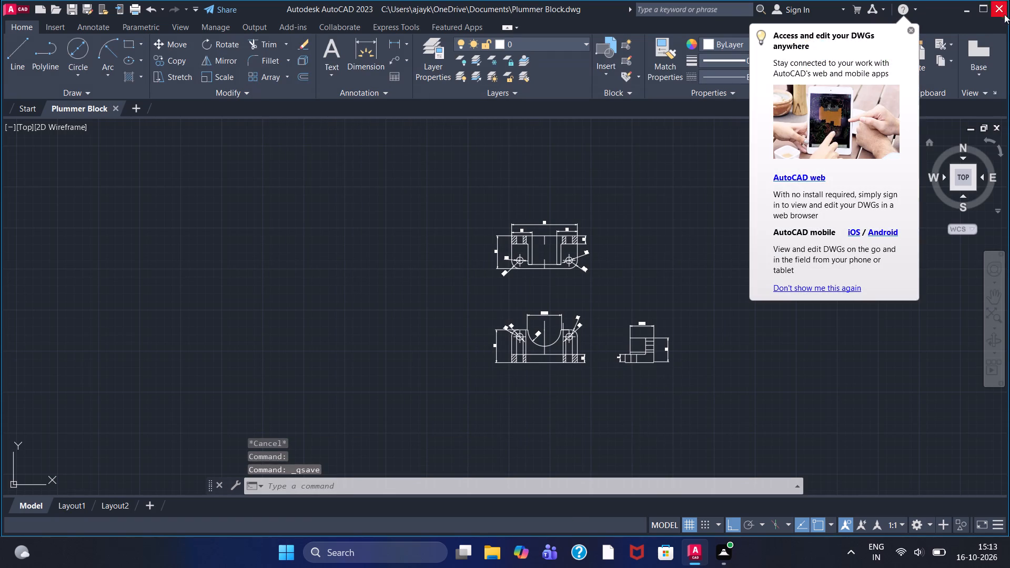
Dismiss the notification about accessing and editing DWGs anywhere.
click(911, 30)
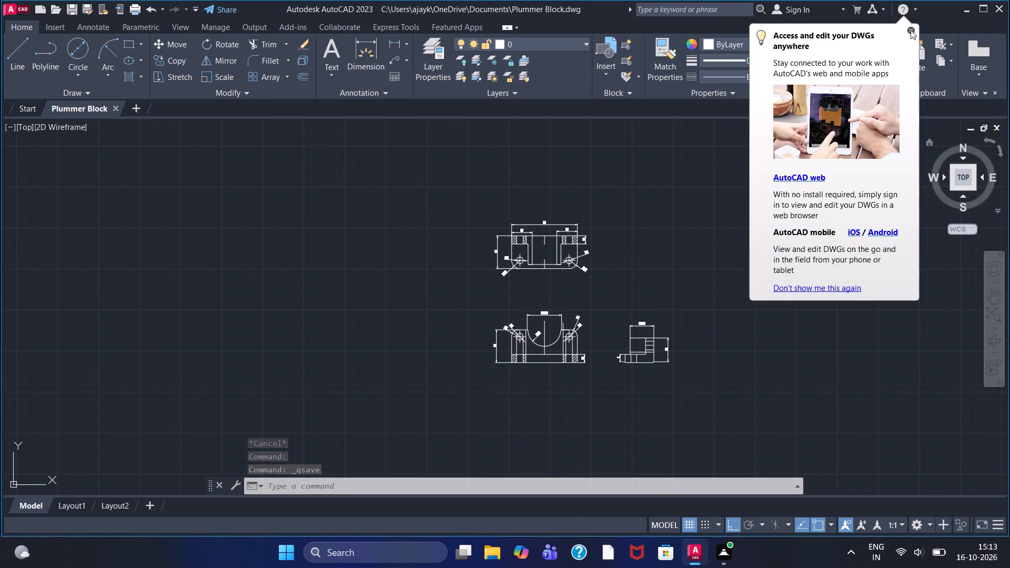